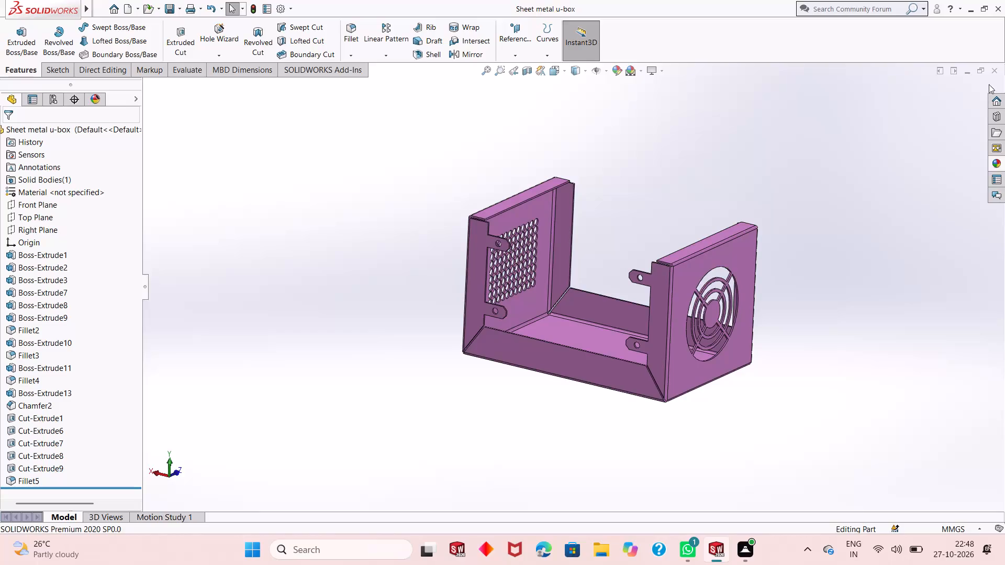
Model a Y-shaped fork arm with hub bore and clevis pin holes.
Close the sheet metal u-box part and create a new part document.
left_click(992, 71)
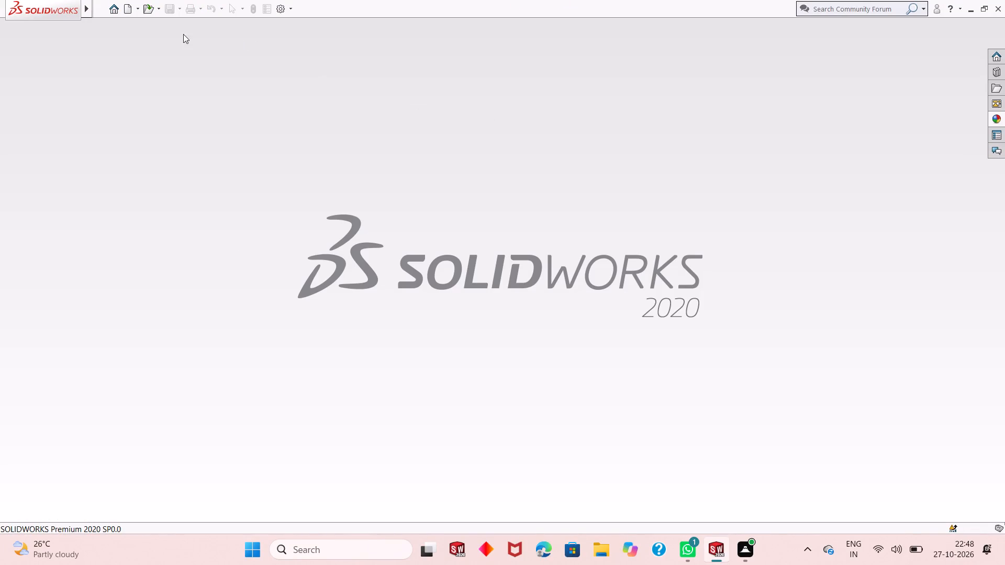
left_click(123, 5)
double_click(245, 260)
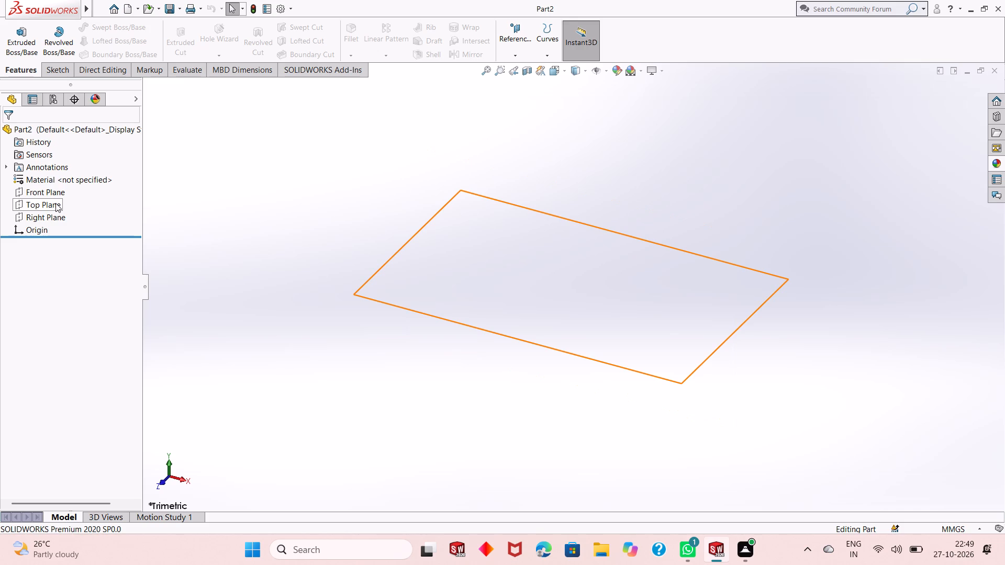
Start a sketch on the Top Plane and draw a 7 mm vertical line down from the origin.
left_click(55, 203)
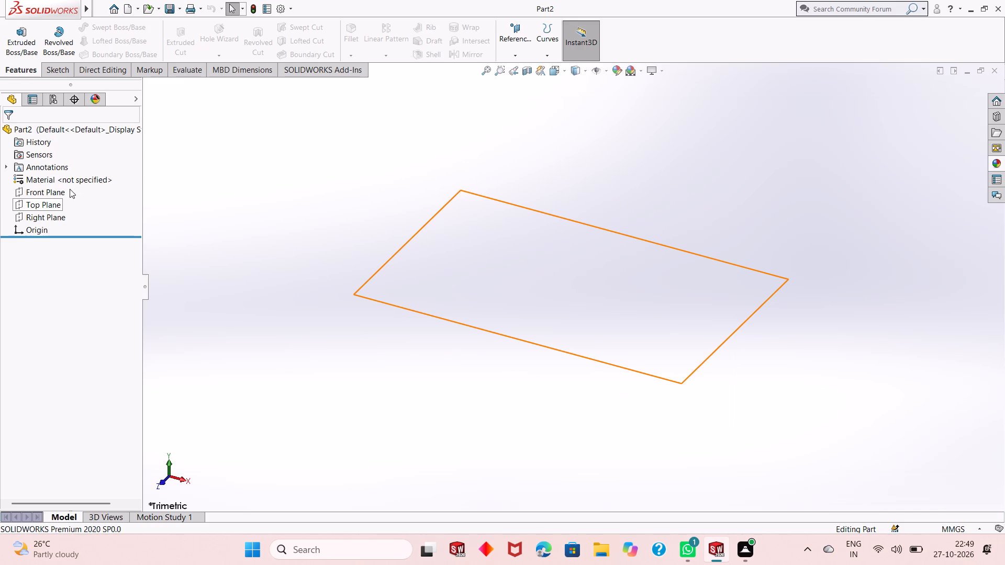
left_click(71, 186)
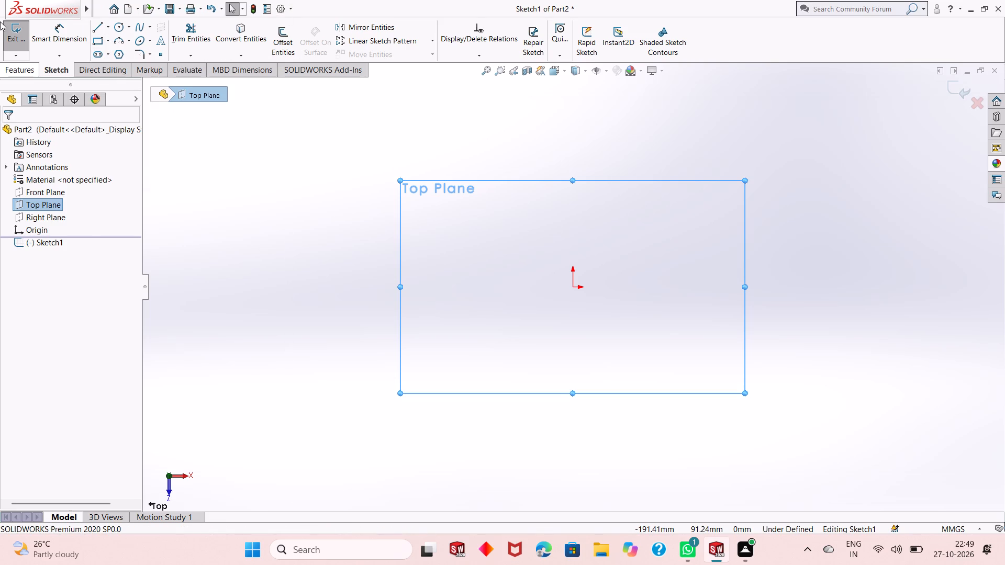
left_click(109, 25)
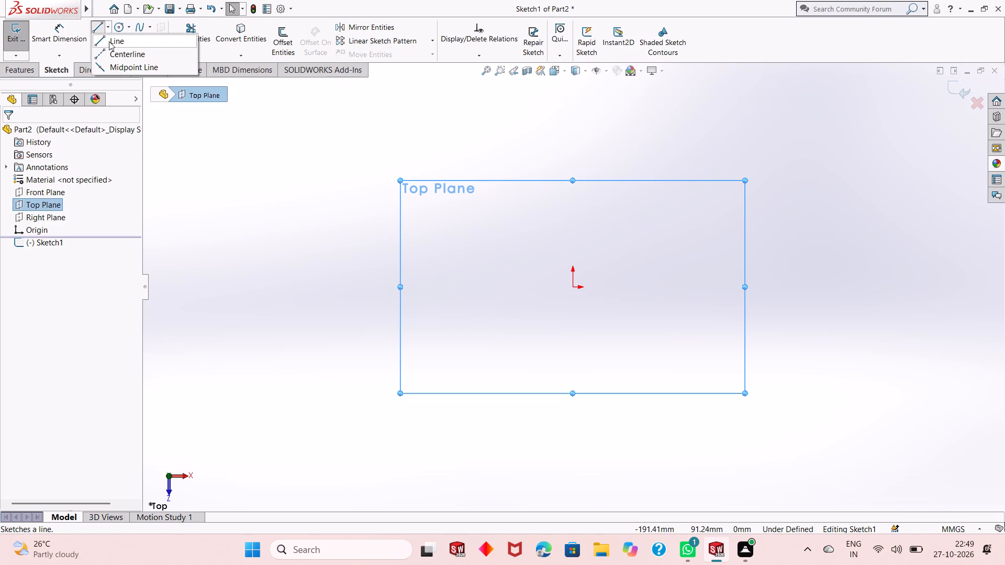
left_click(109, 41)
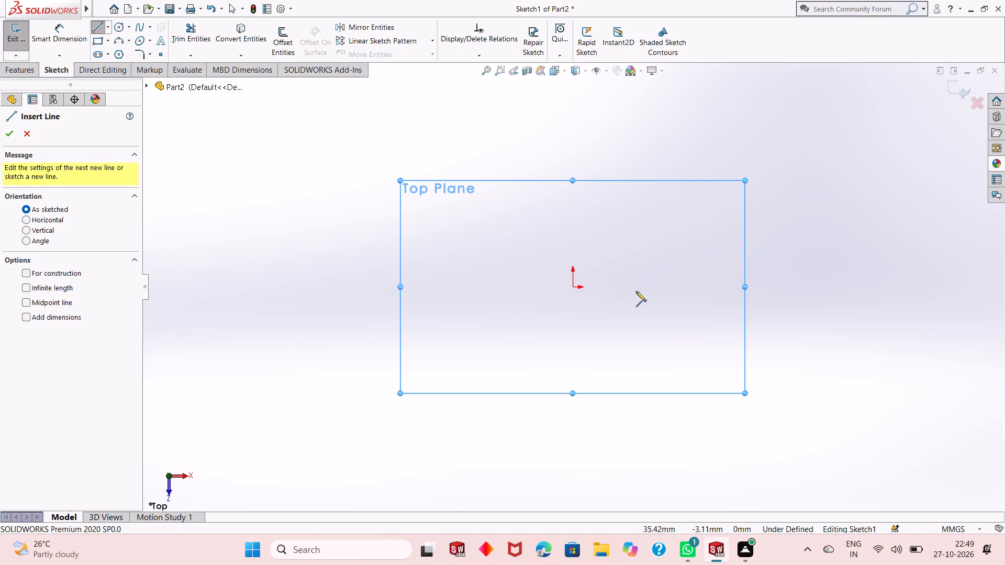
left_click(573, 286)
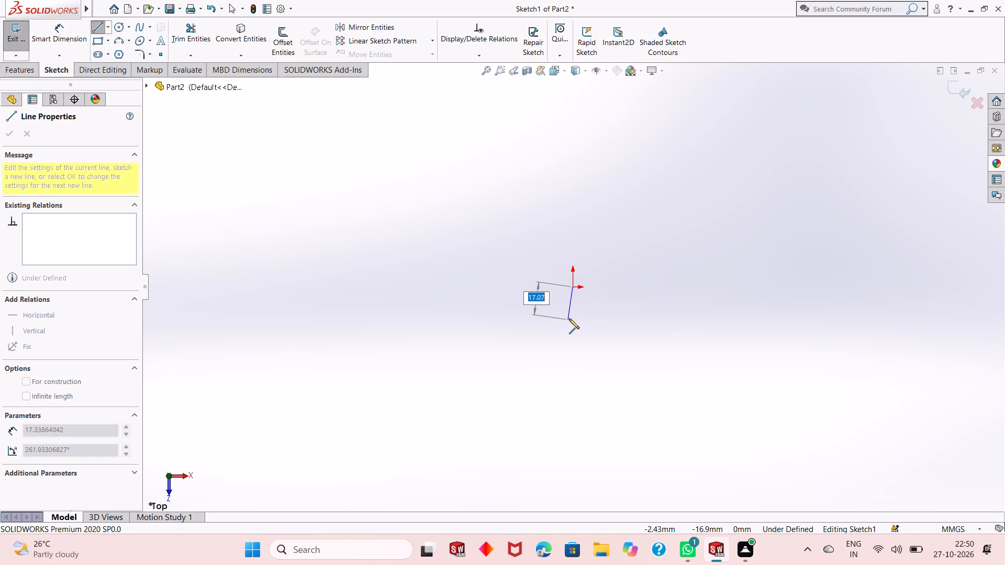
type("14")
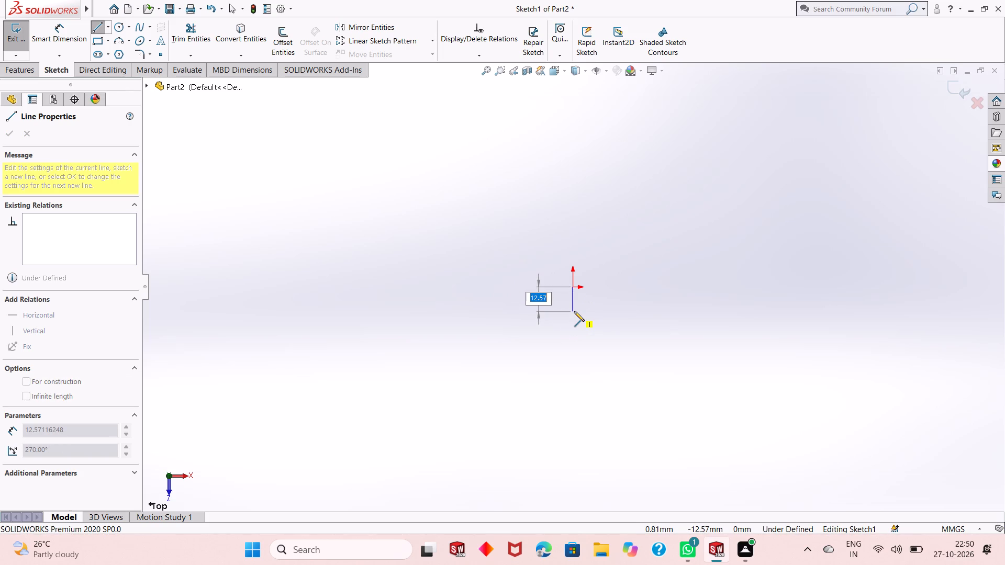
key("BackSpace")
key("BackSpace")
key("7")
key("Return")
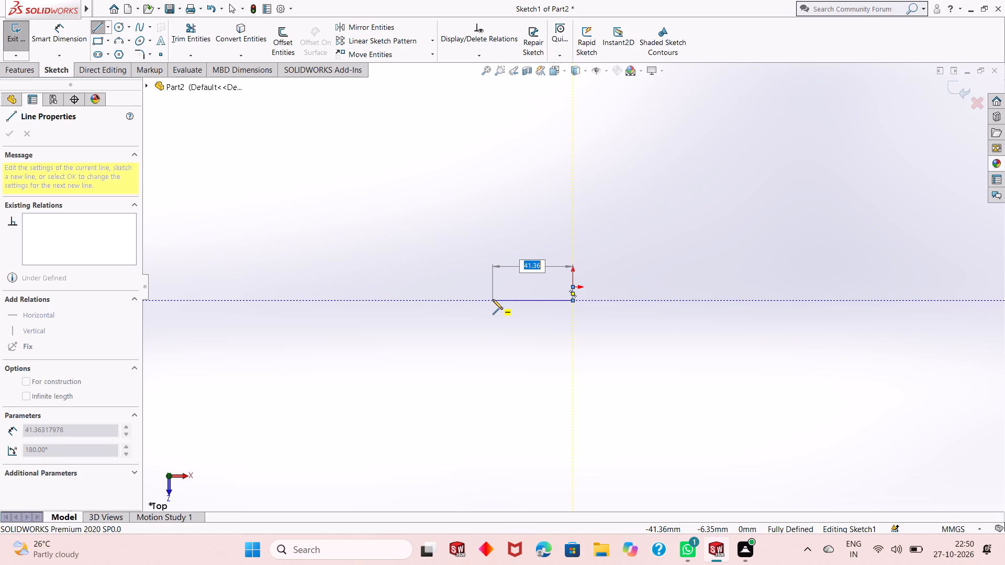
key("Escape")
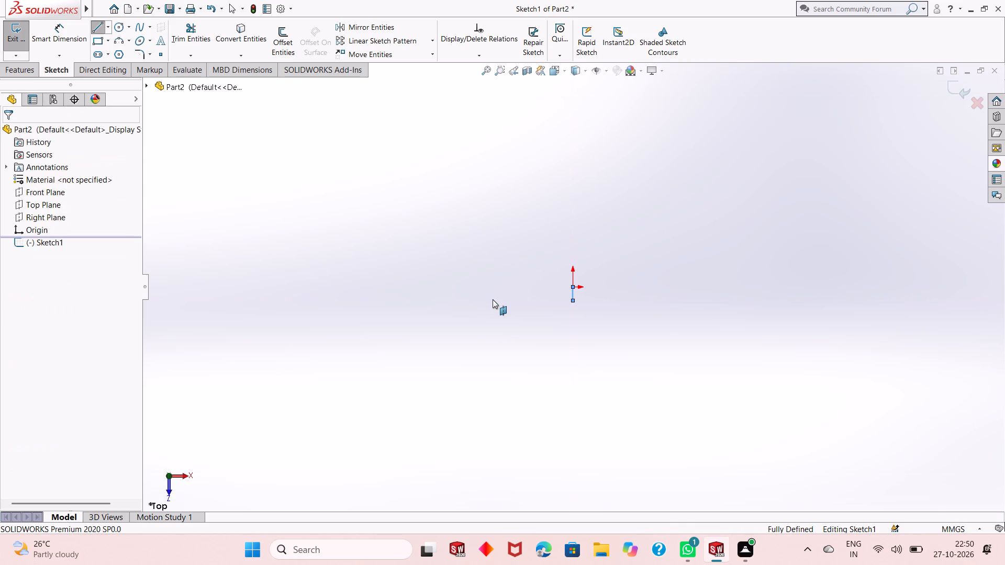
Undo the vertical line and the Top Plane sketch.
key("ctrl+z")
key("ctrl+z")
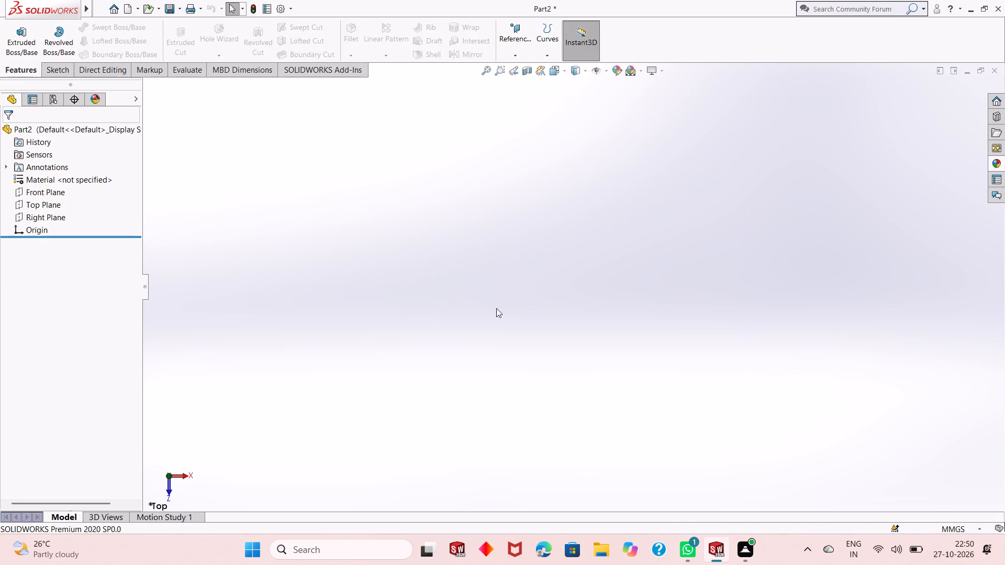
Start a sketch on the Right Plane and draw a circle of about 30 mm radius centred on the origin.
scroll(500, 324, "up", 1)
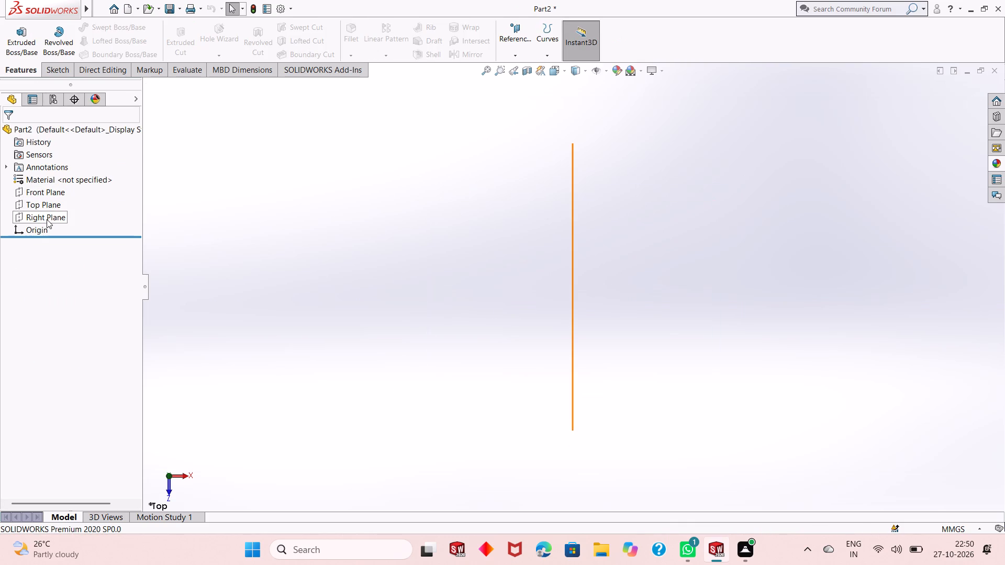
left_click(47, 219)
left_click(57, 198)
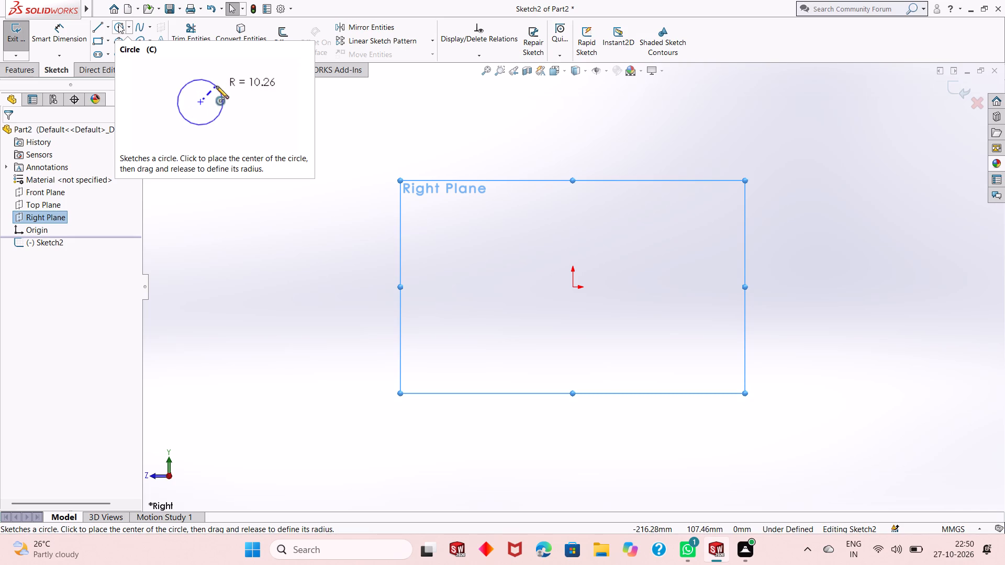
left_click(118, 24)
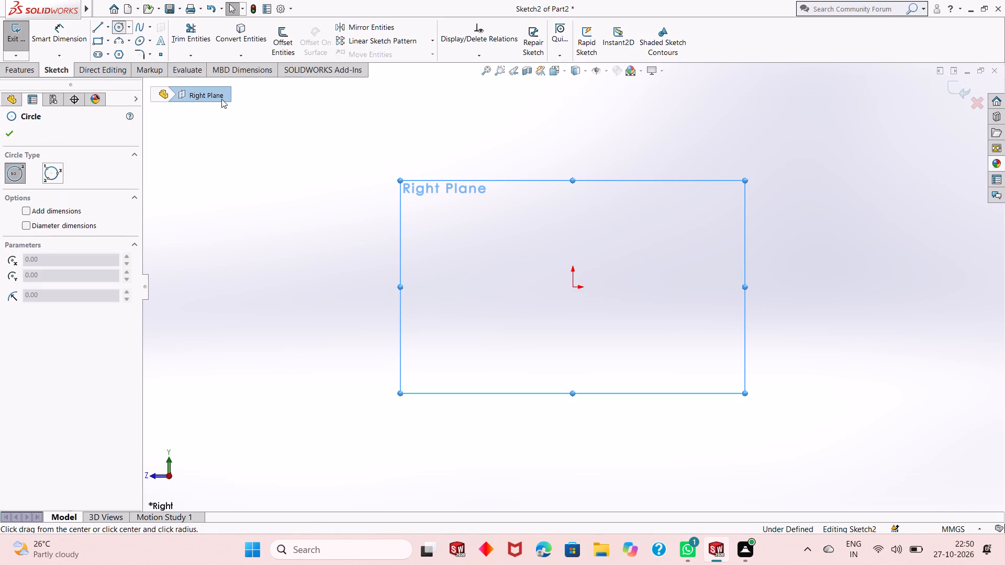
left_click(574, 285)
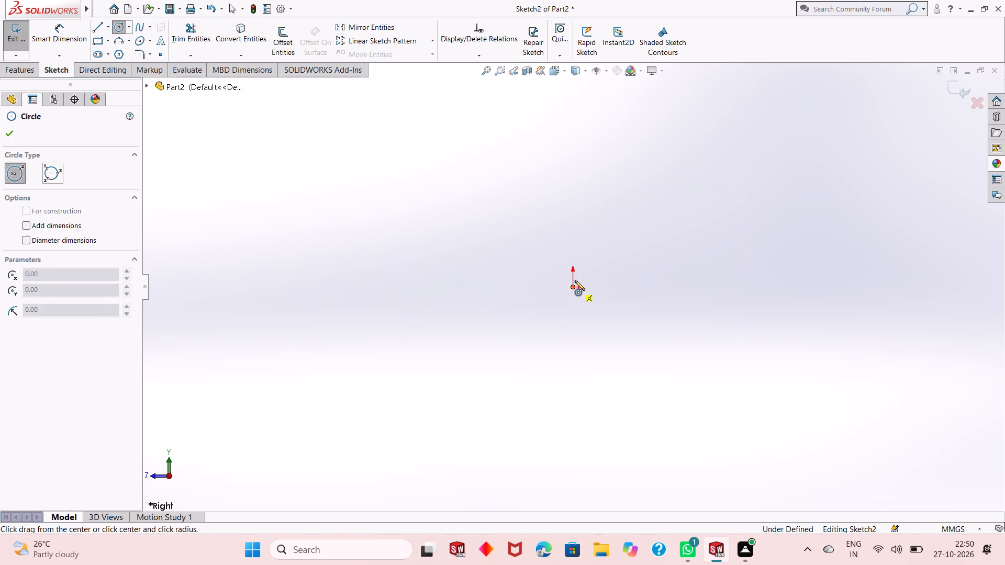
left_click(595, 233)
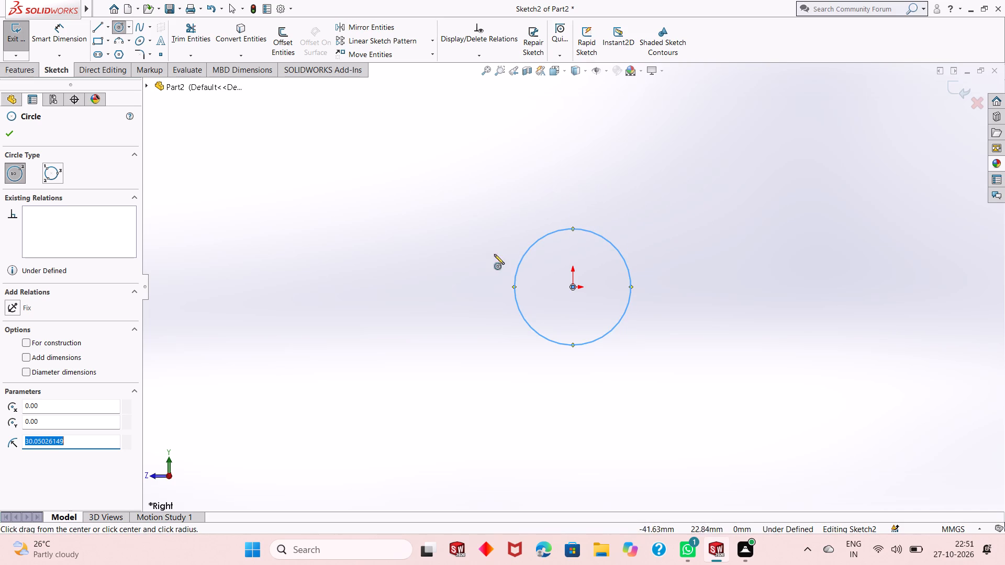
scroll(592, 304, "up", 2)
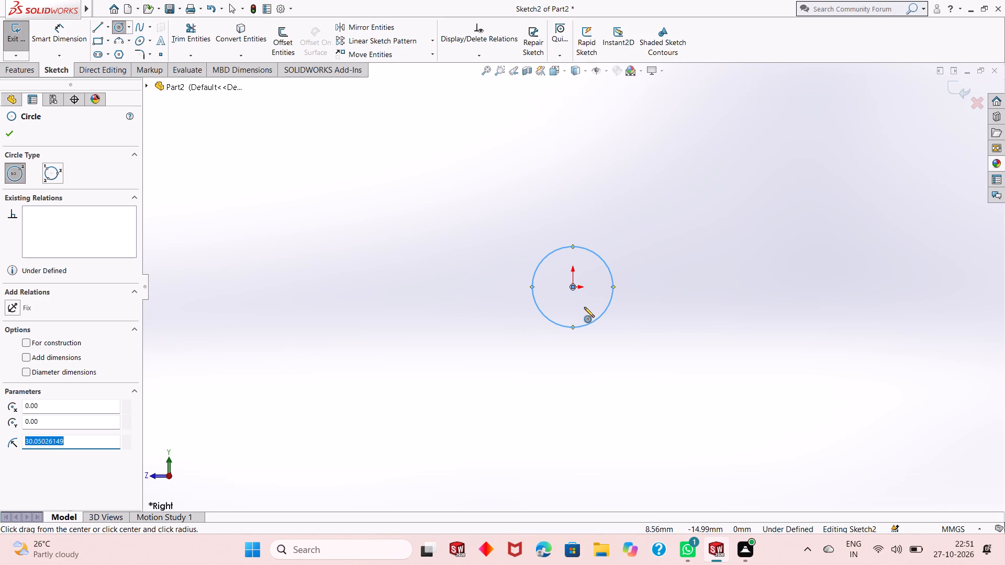
right_click(418, 171)
left_click(446, 180)
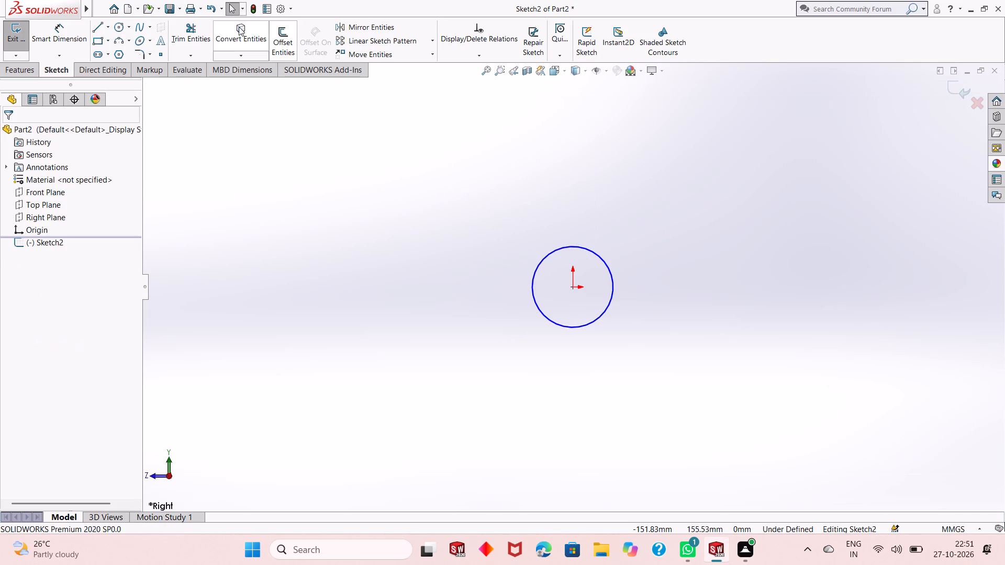
Dimension the circle's diameter and set it to 50 mm.
left_click(51, 40)
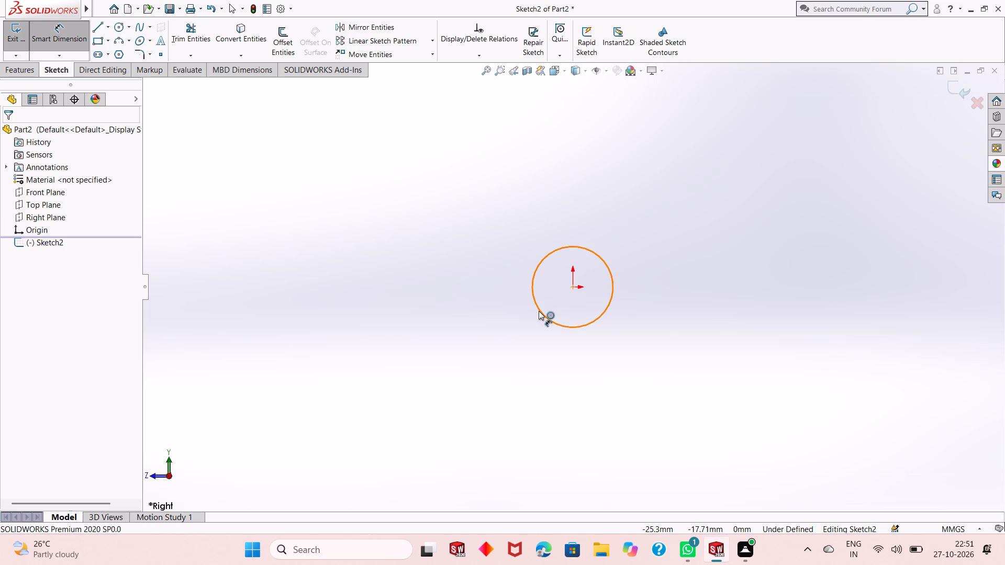
left_click(539, 311)
left_click(663, 395)
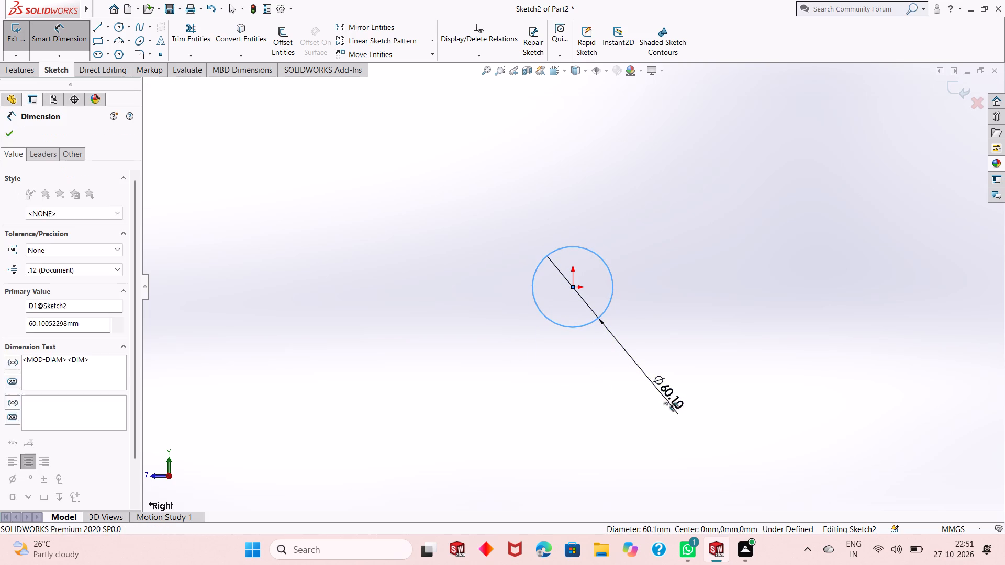
type("50")
key("Return")
right_click(647, 264)
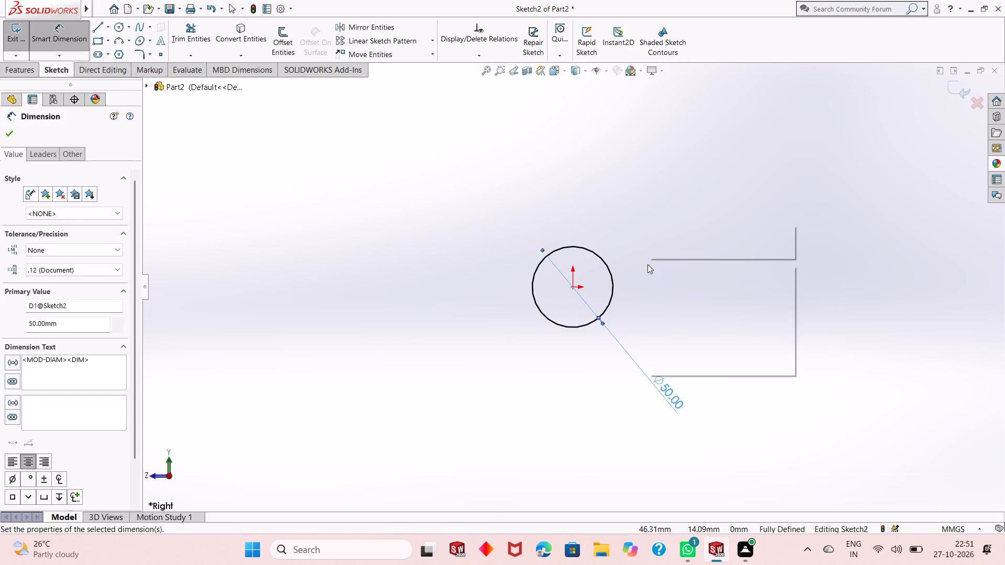
left_click(679, 297)
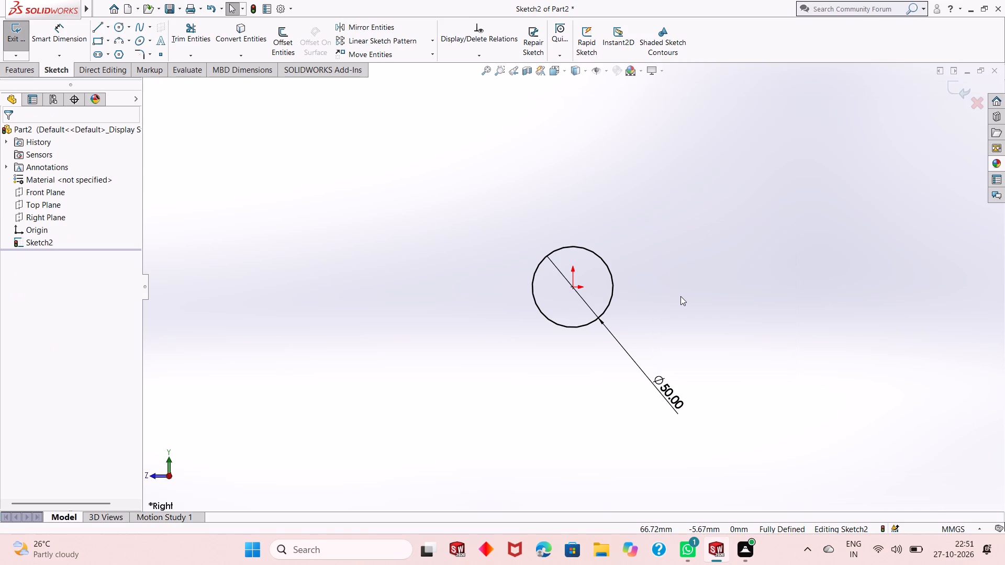
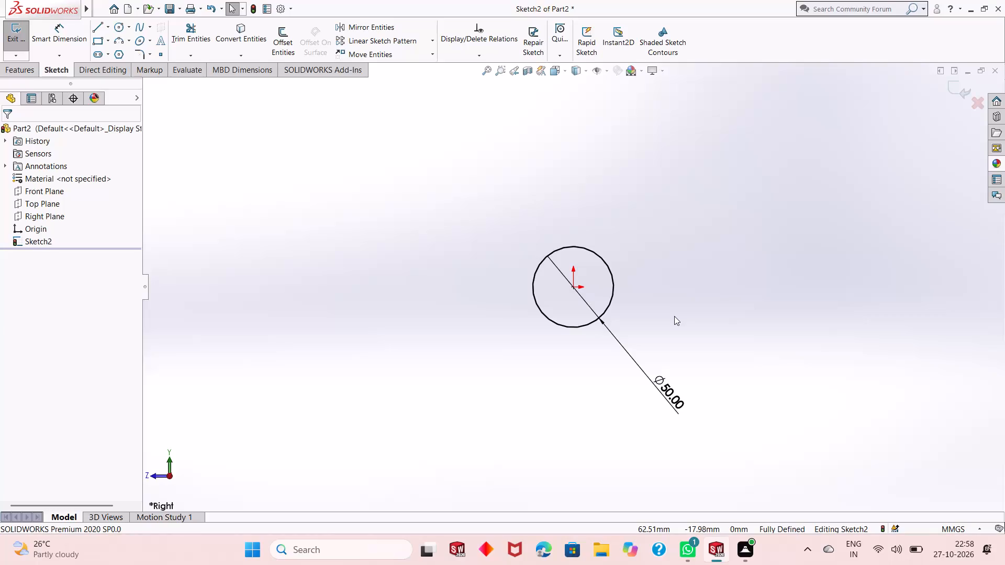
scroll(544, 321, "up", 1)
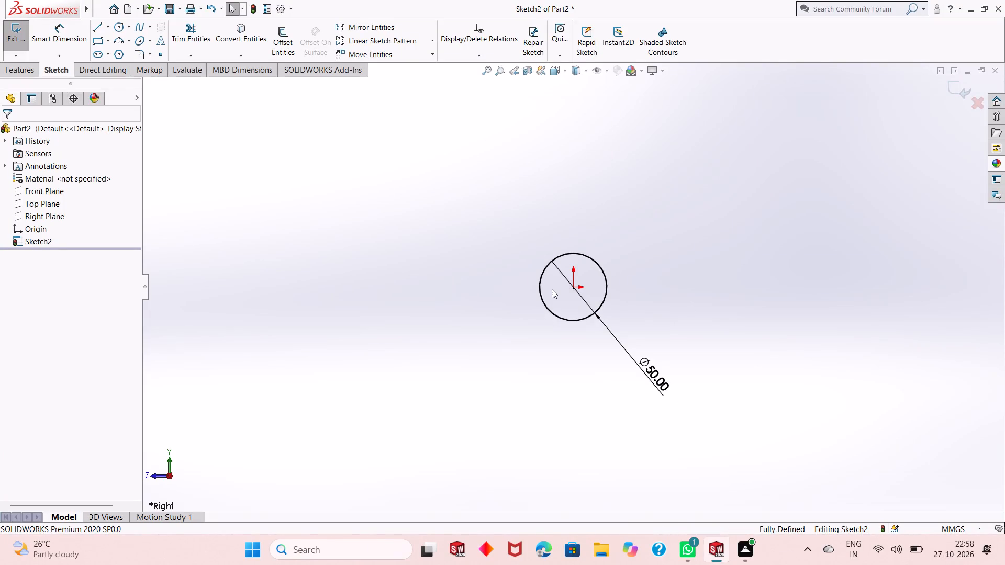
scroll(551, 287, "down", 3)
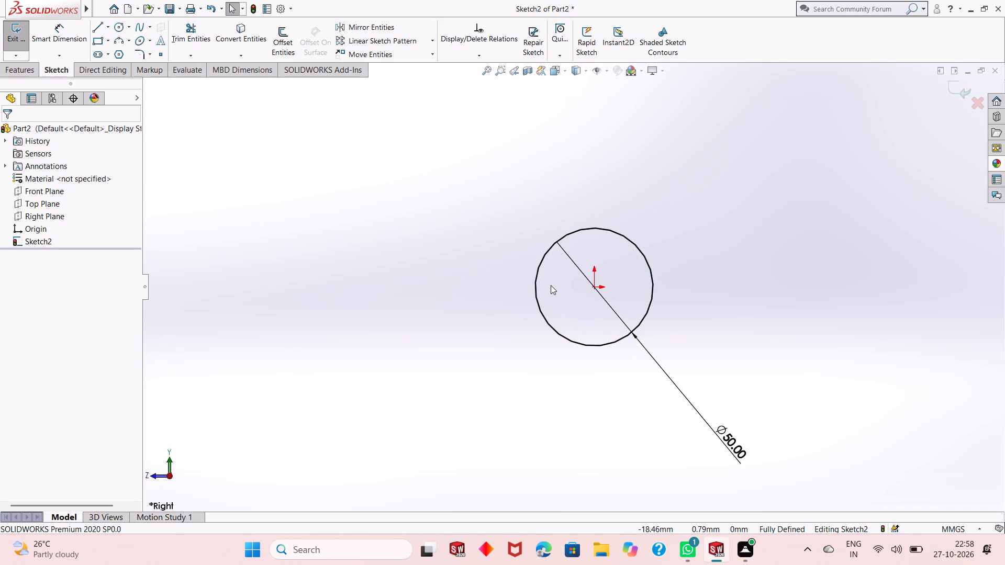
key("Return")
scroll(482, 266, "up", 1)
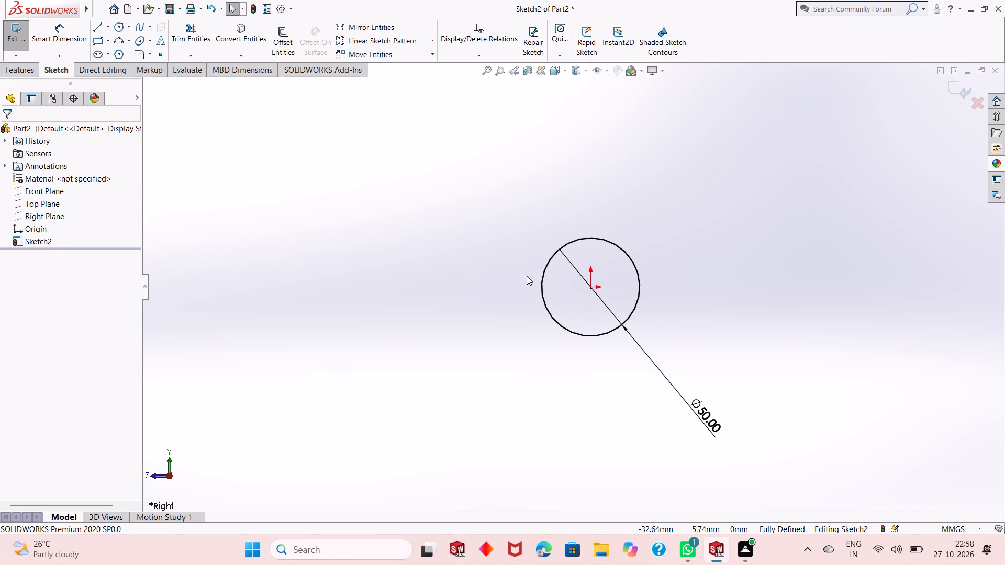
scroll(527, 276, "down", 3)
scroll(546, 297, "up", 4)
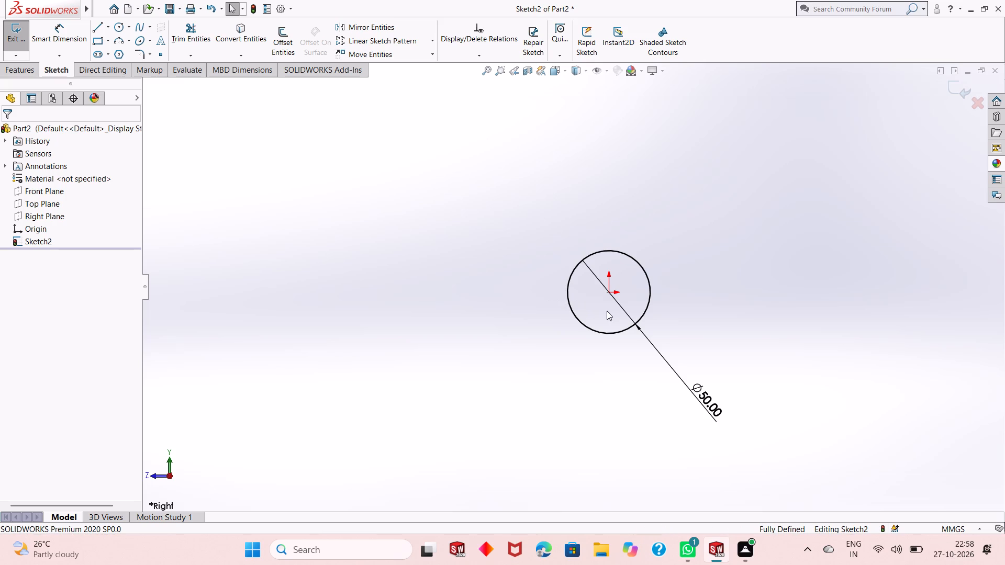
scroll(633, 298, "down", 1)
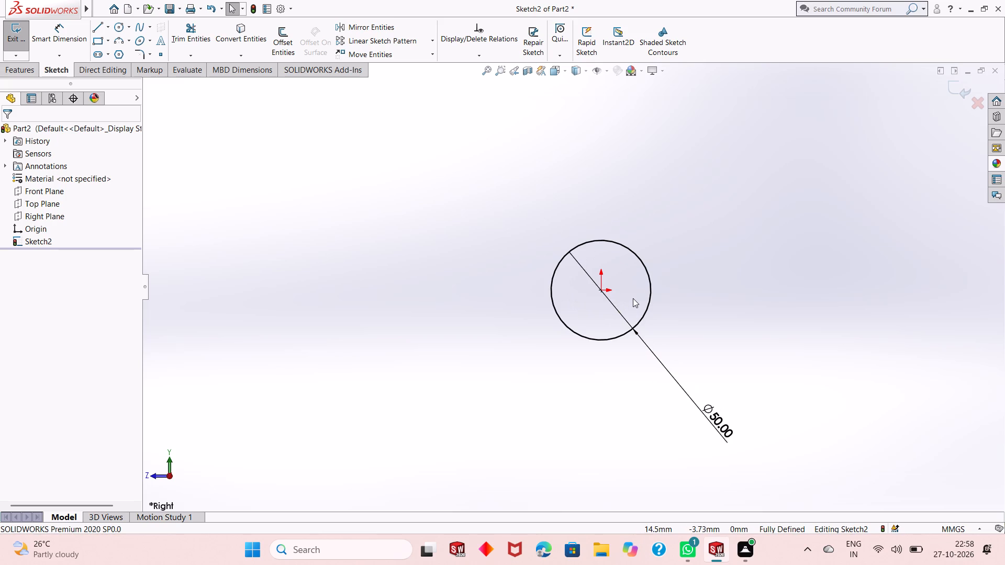
Draw a second circle of about 15.7 mm radius, centred about 83 mm to the right of the origin and level with it.
left_click(98, 29)
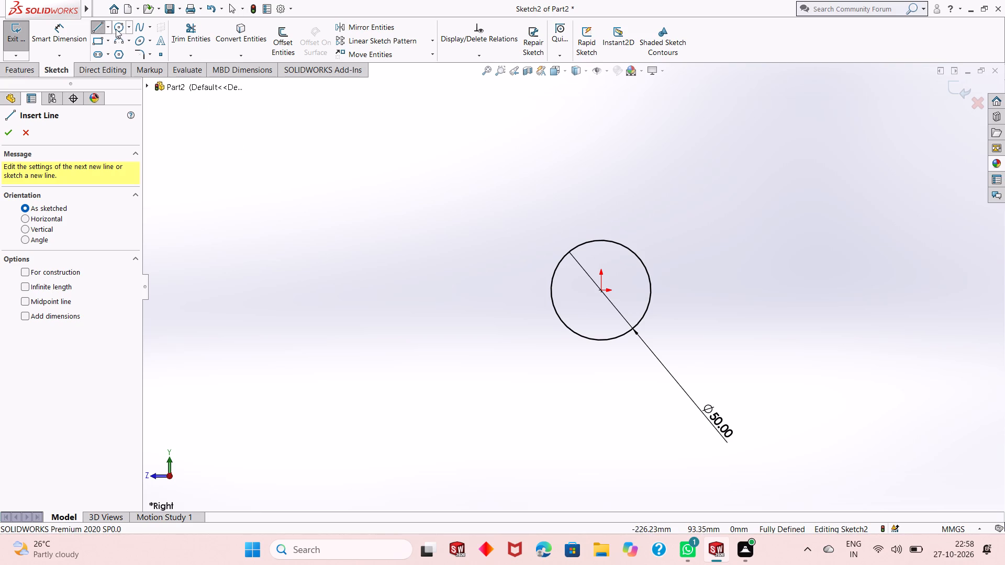
left_click(116, 29)
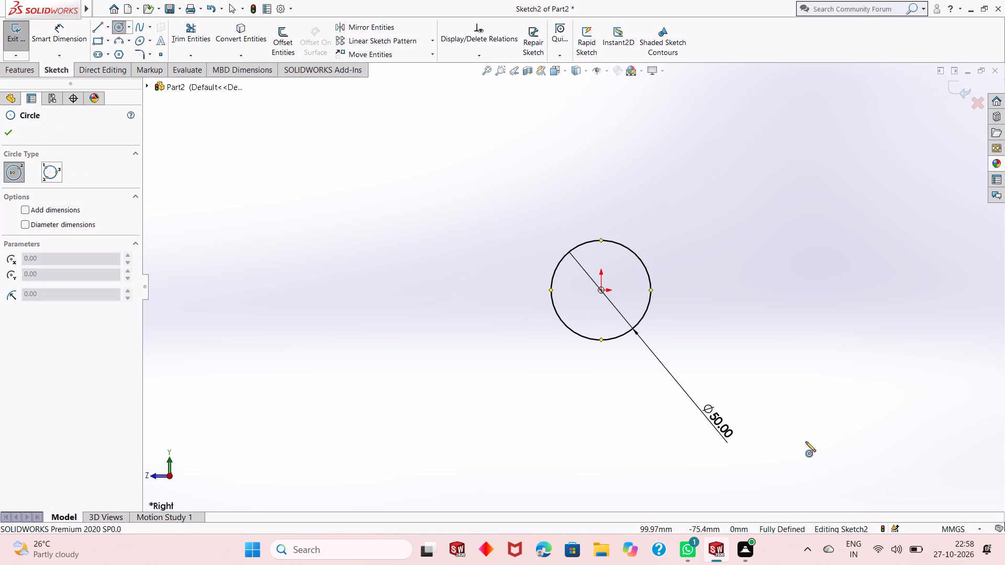
left_click(767, 291)
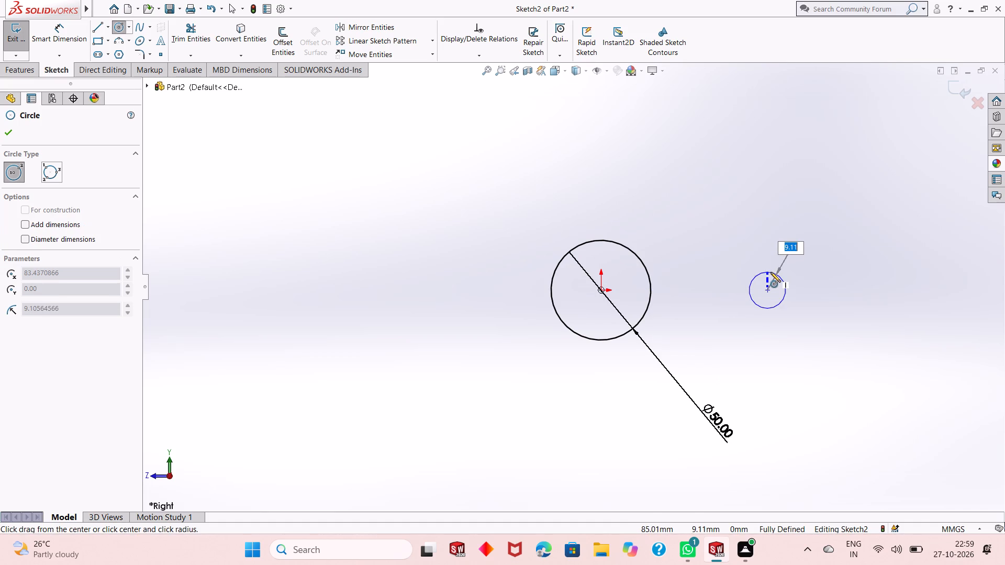
left_click(770, 259)
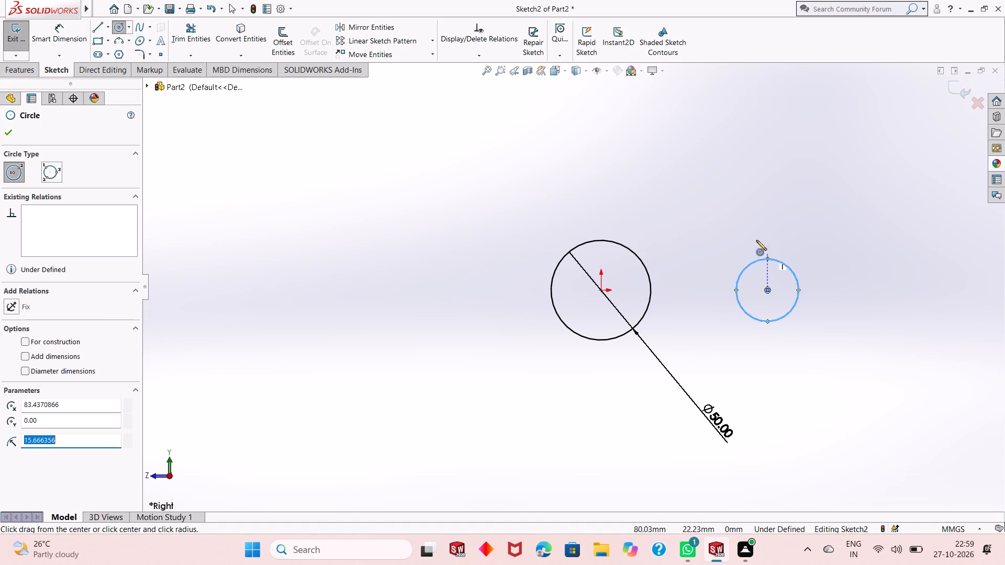
right_click(743, 221)
left_click(760, 228)
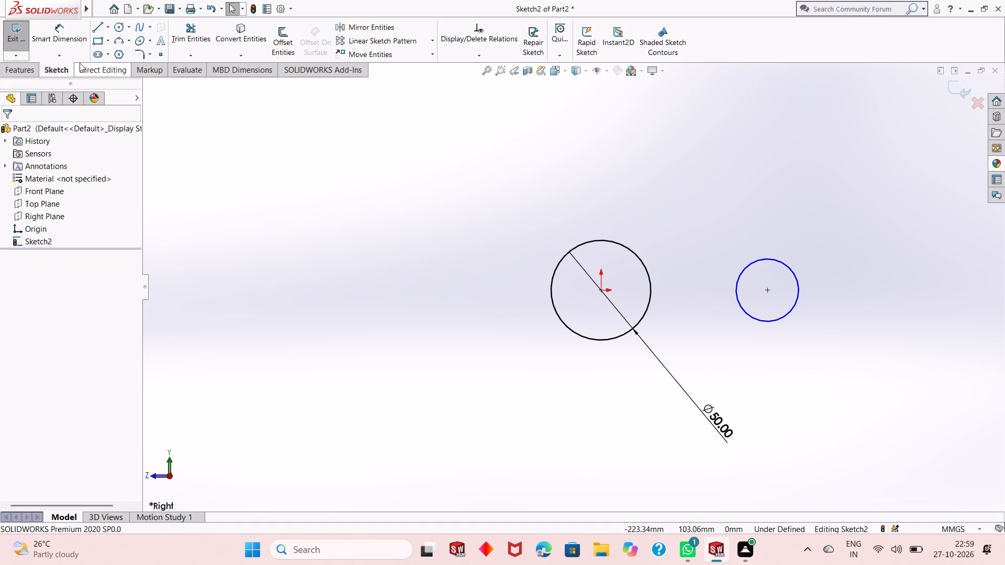
Draw a horizontal centerline from the origin to the centre of the second circle.
left_click(110, 25)
left_click(108, 54)
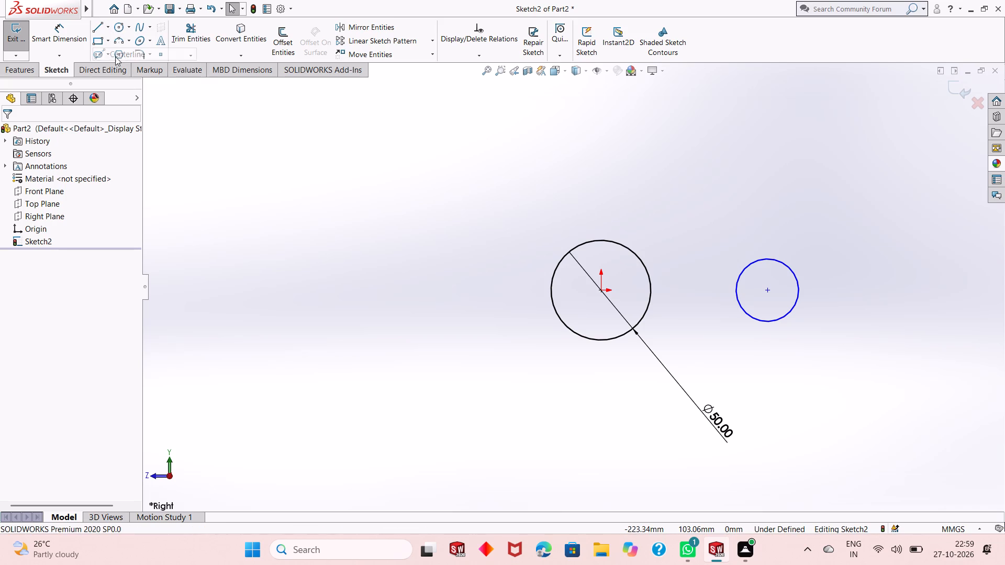
left_click(601, 292)
left_click(767, 292)
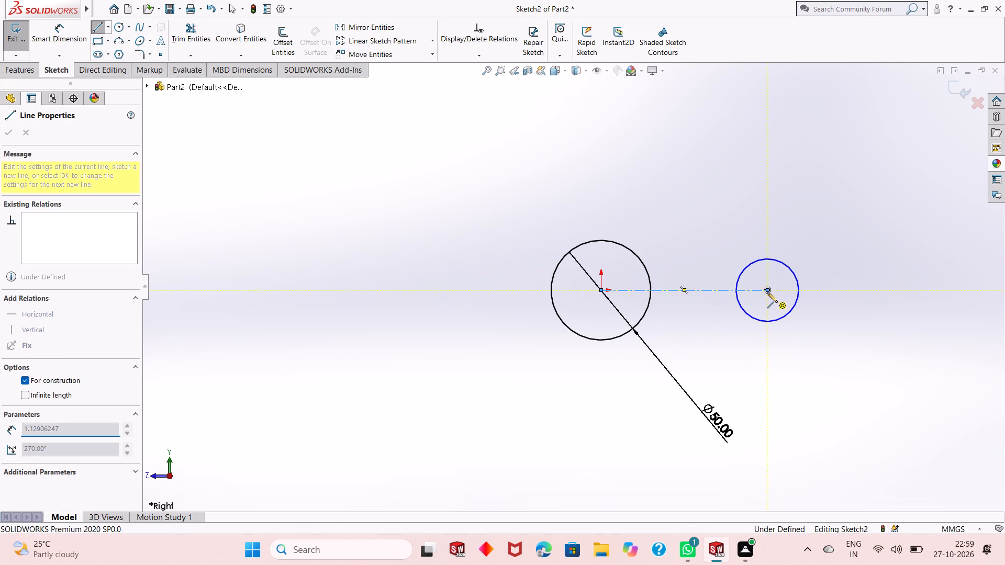
right_click(760, 194)
left_click(784, 204)
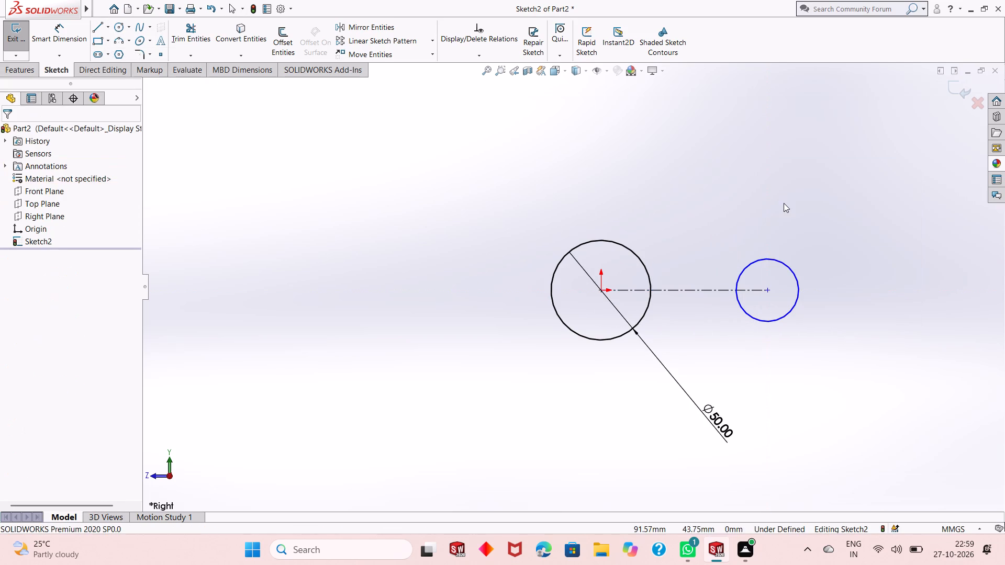
Dimension the smaller circle's diameter and set it to 24 mm.
left_click(63, 34)
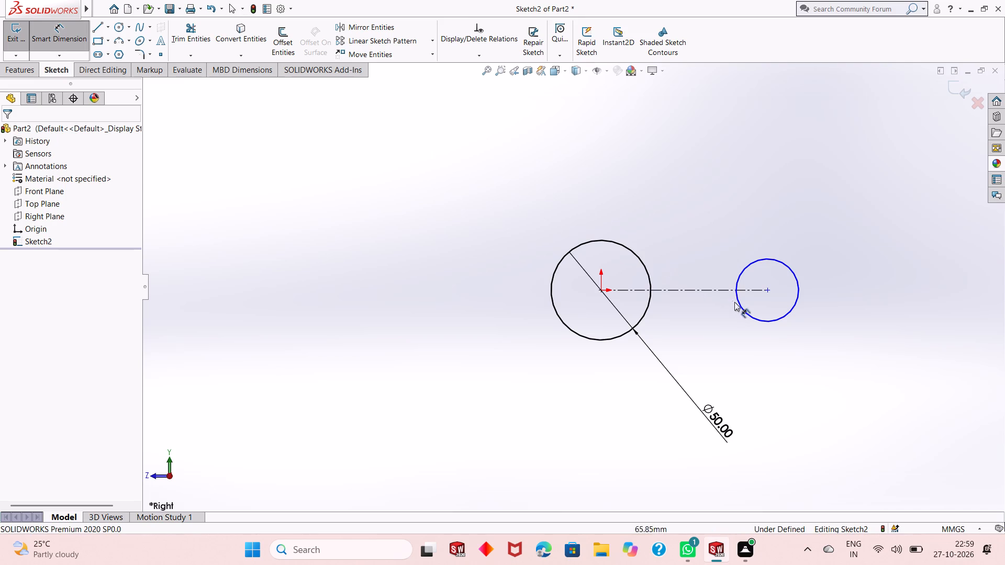
left_click(742, 313)
left_click(755, 317)
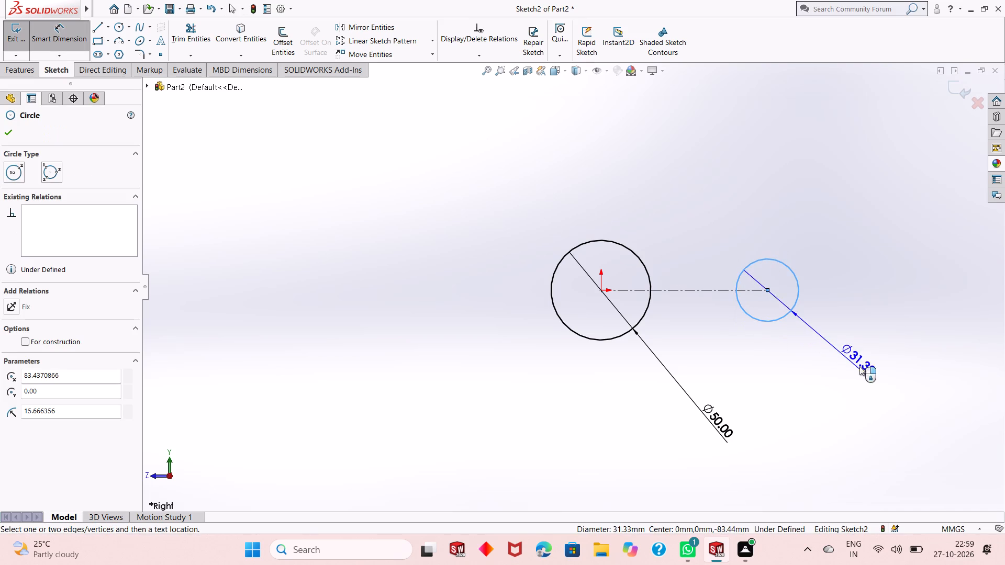
left_click(879, 372)
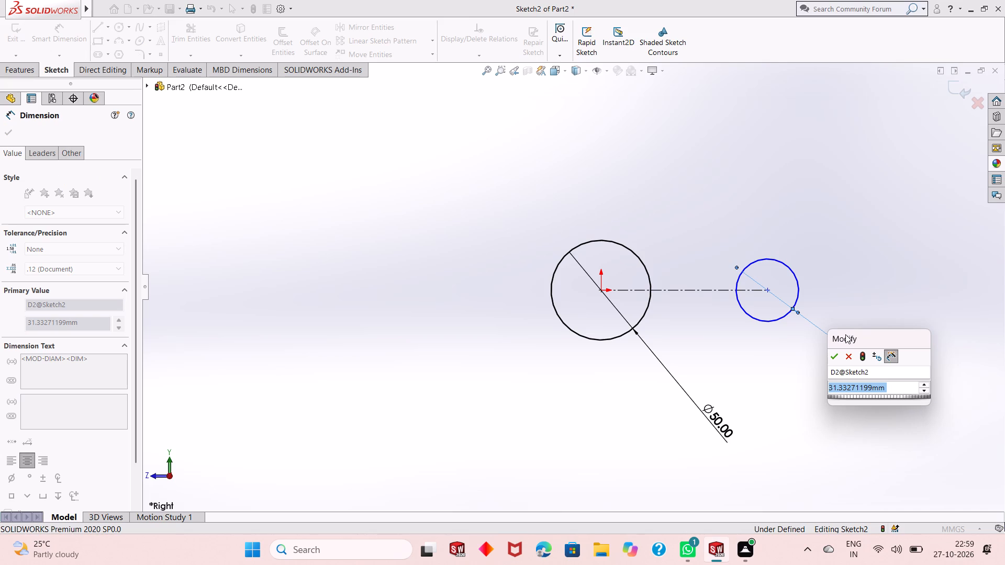
type("24")
key("Return")
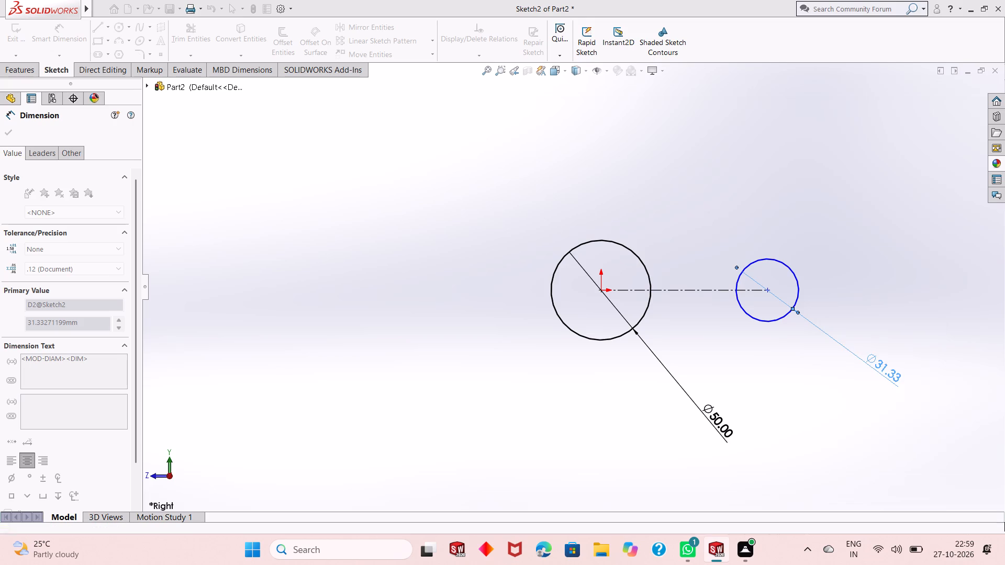
right_click(777, 242)
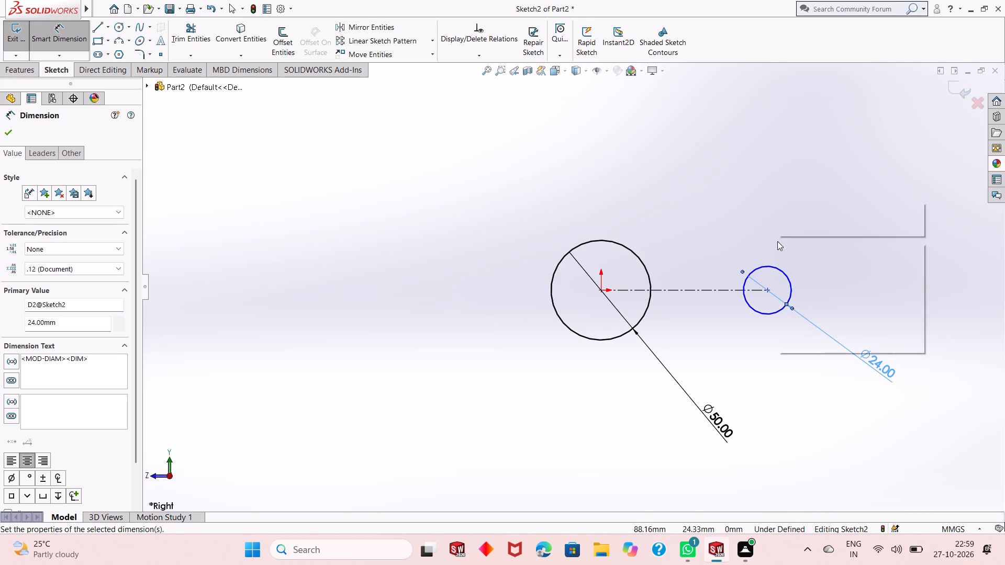
left_click(800, 276)
Add a Horizontal relation between the smaller circle's centre and the origin.
left_click(768, 289)
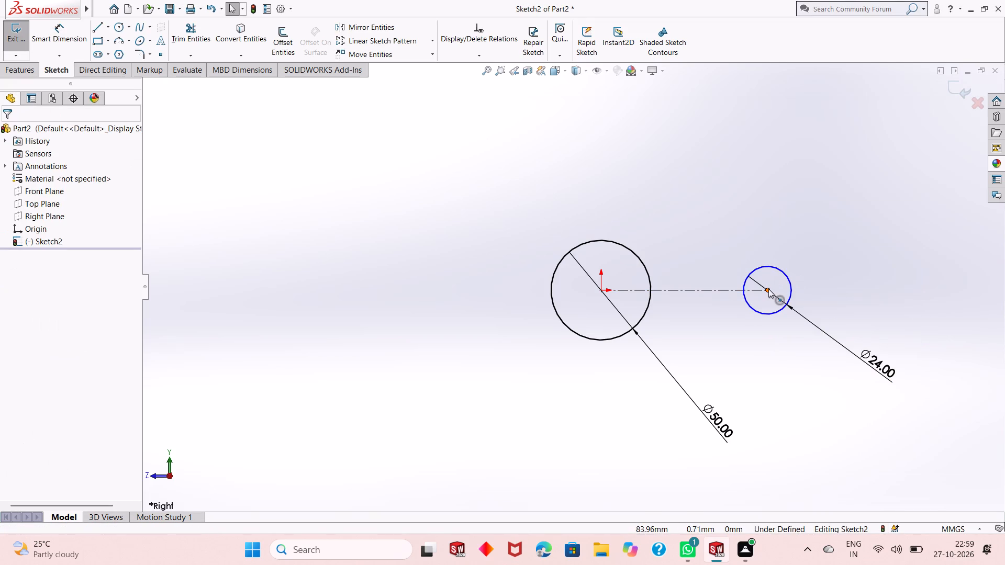
left_click(601, 289, "ctrl")
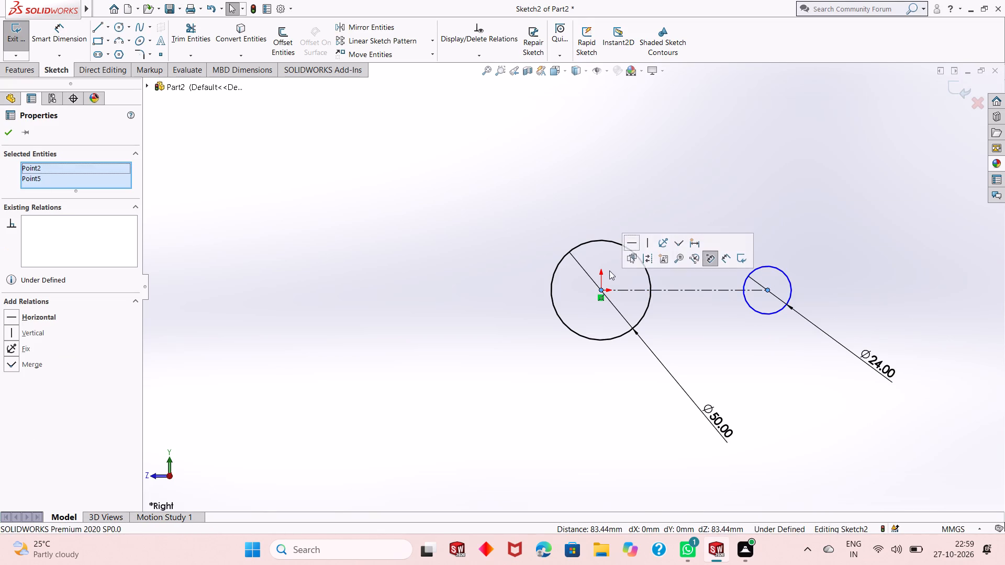
left_click(630, 241)
key("Escape")
key("Escape")
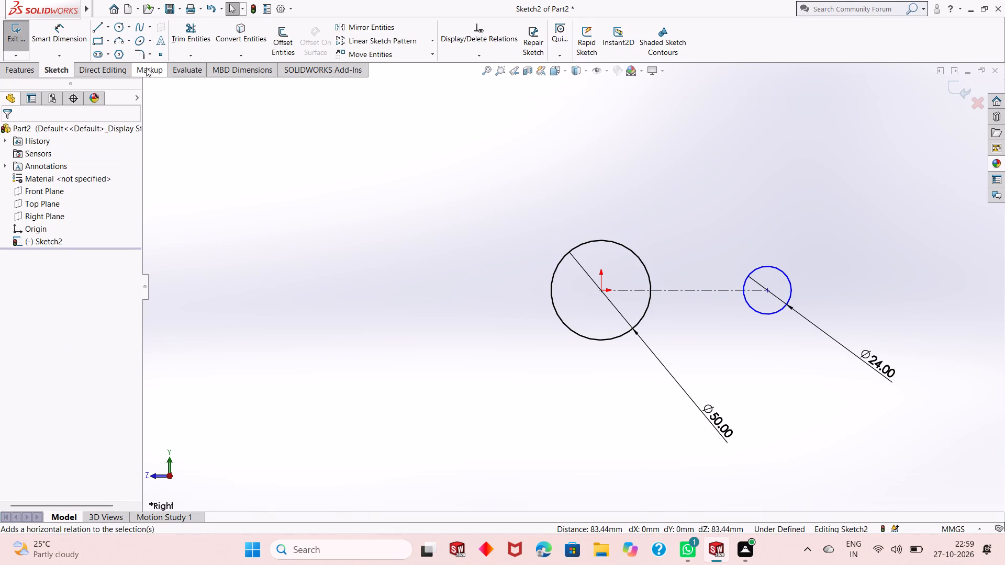
Dimension the centerline between the two circle centres below the circles and set it to 100 mm.
left_click(75, 32)
left_click(692, 291)
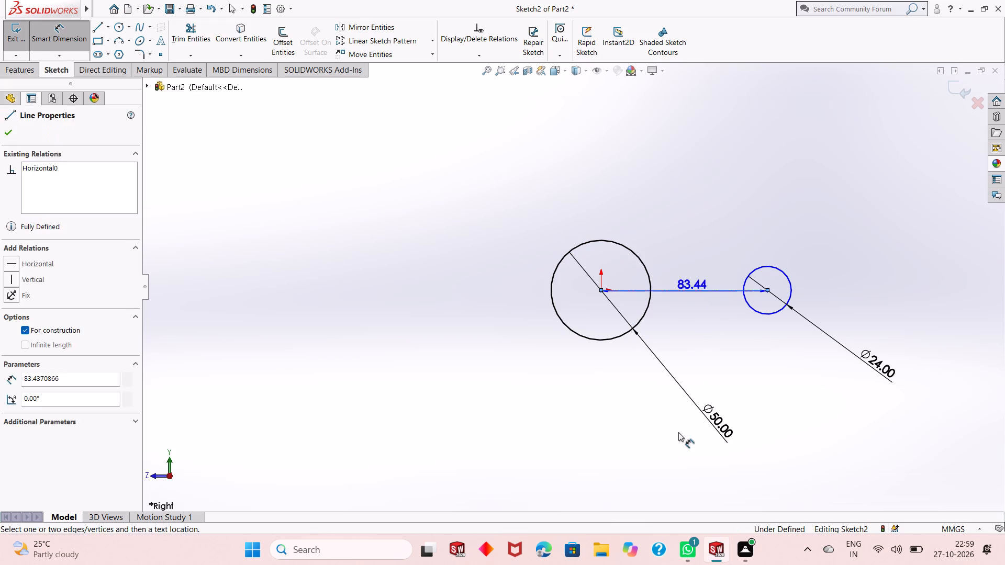
left_click(678, 433)
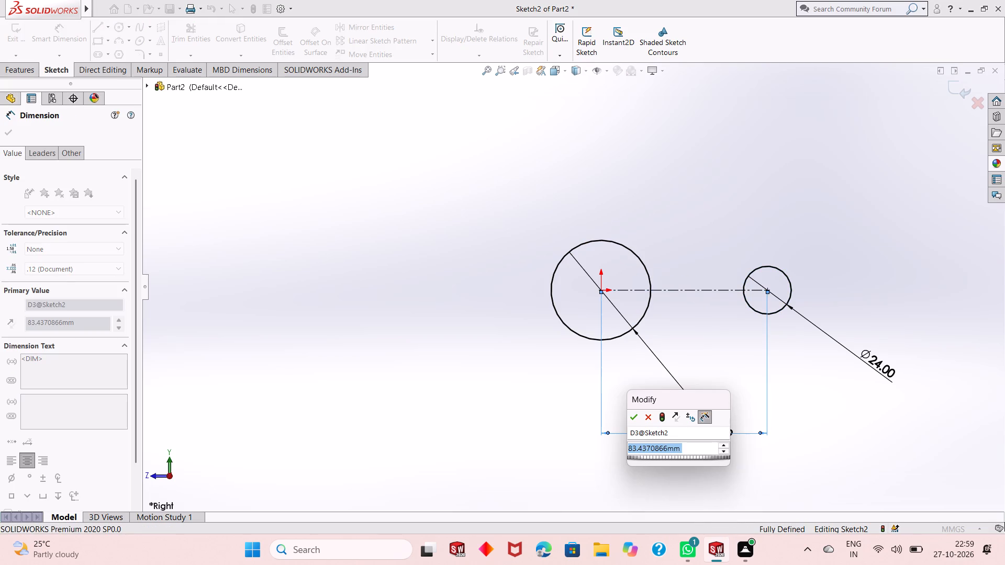
type("100")
key("Return")
key("Escape")
key("Escape")
key("Escape")
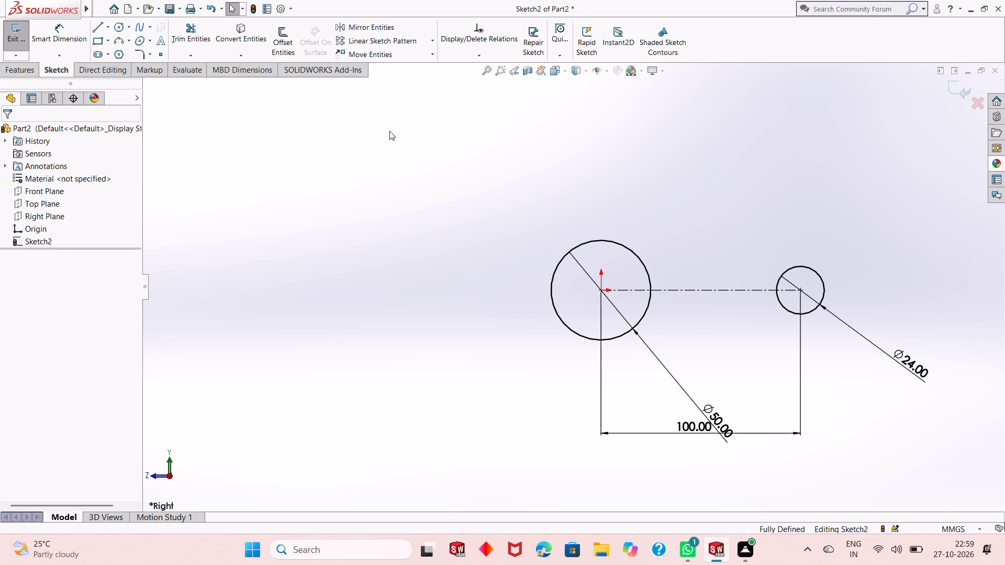
Draw an upper and a lower line joining the 50 mm and 24 mm circles, each tangent to both circles.
left_click(99, 21)
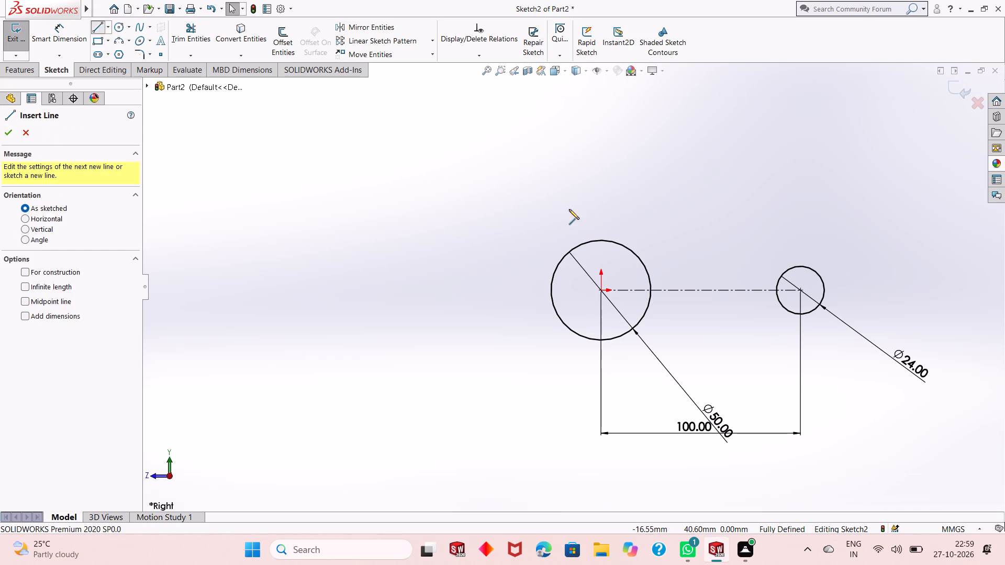
left_click(596, 239)
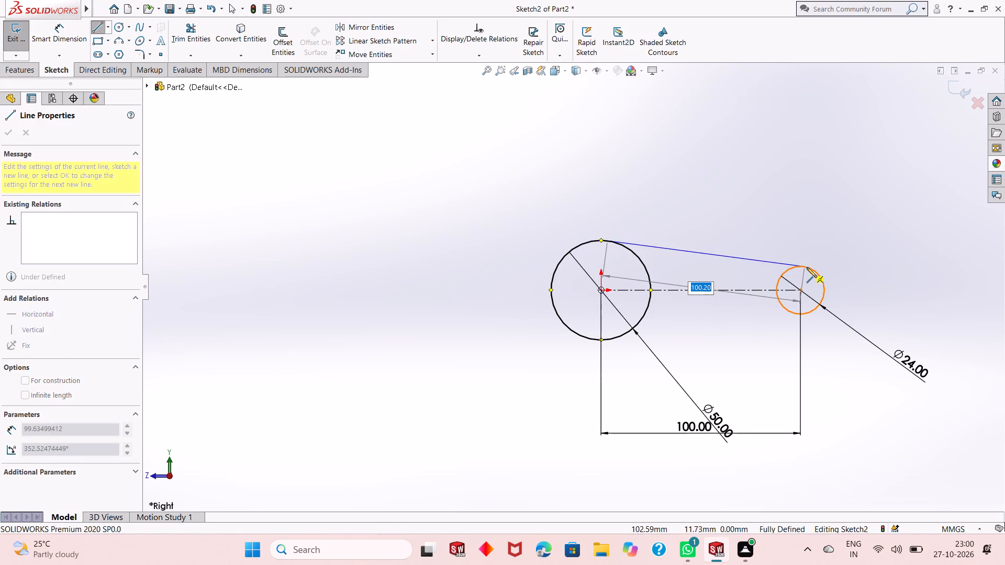
left_click(807, 267)
right_click(807, 232)
left_click(819, 241)
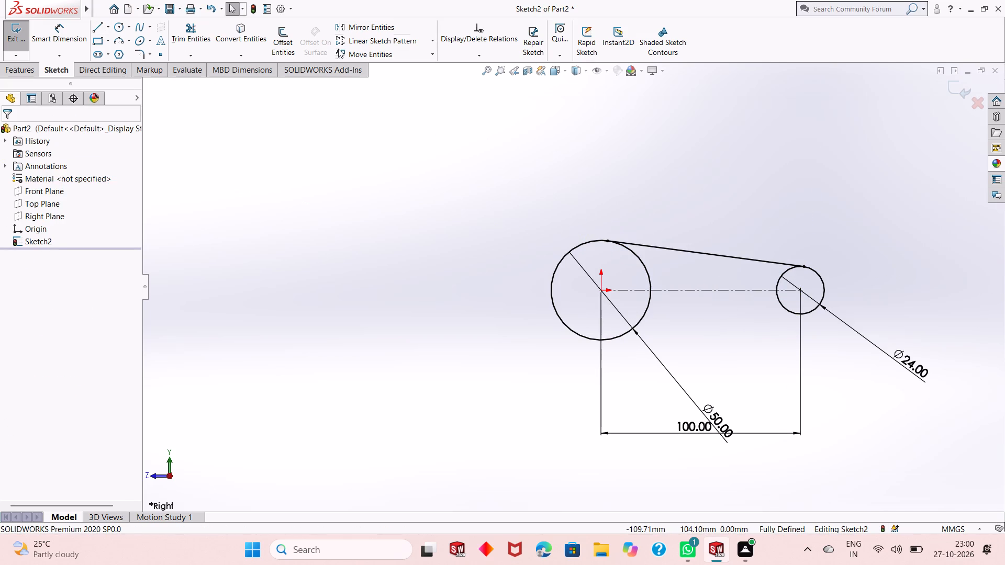
left_click(100, 29)
left_click(591, 341)
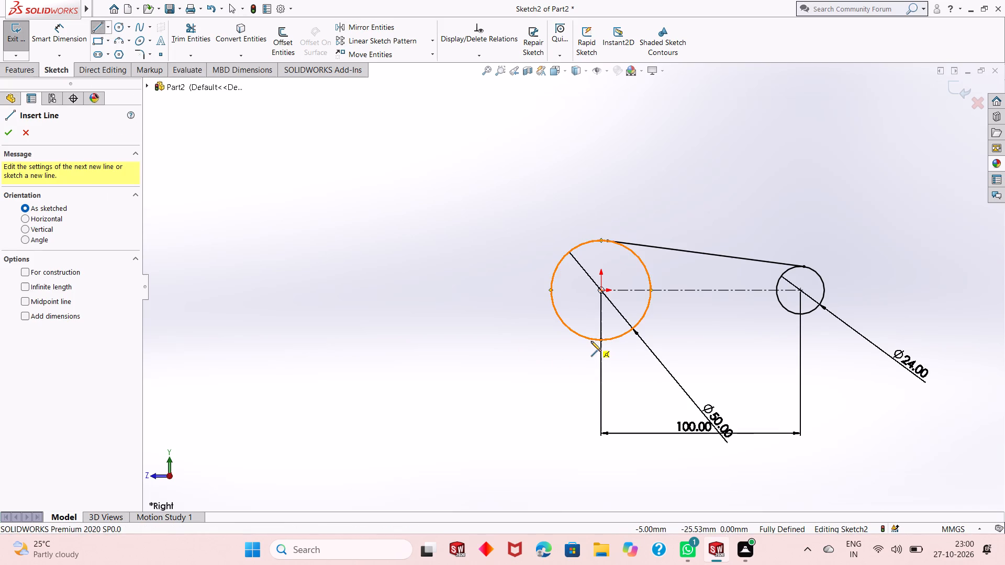
left_click(805, 314)
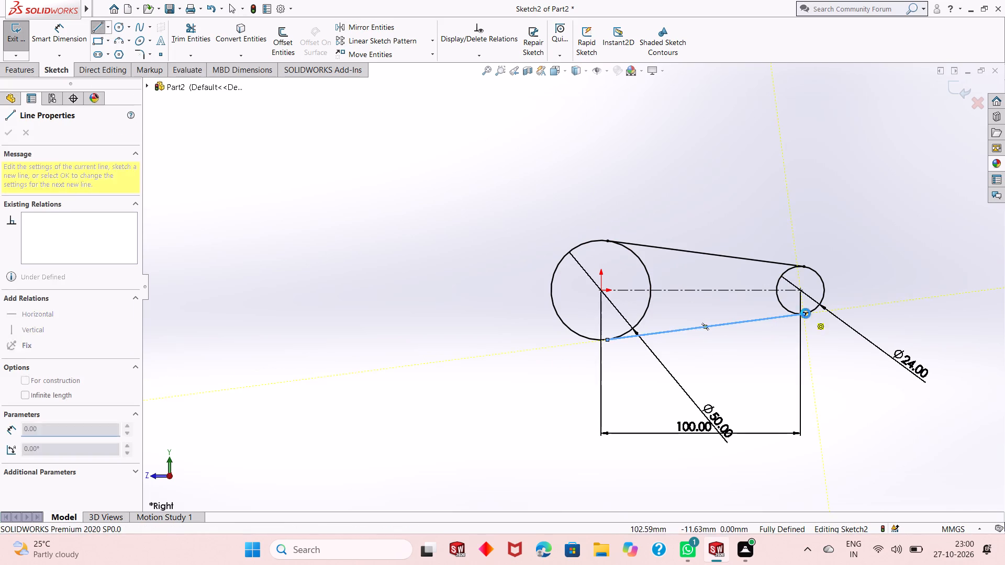
key("Escape")
key("Escape")
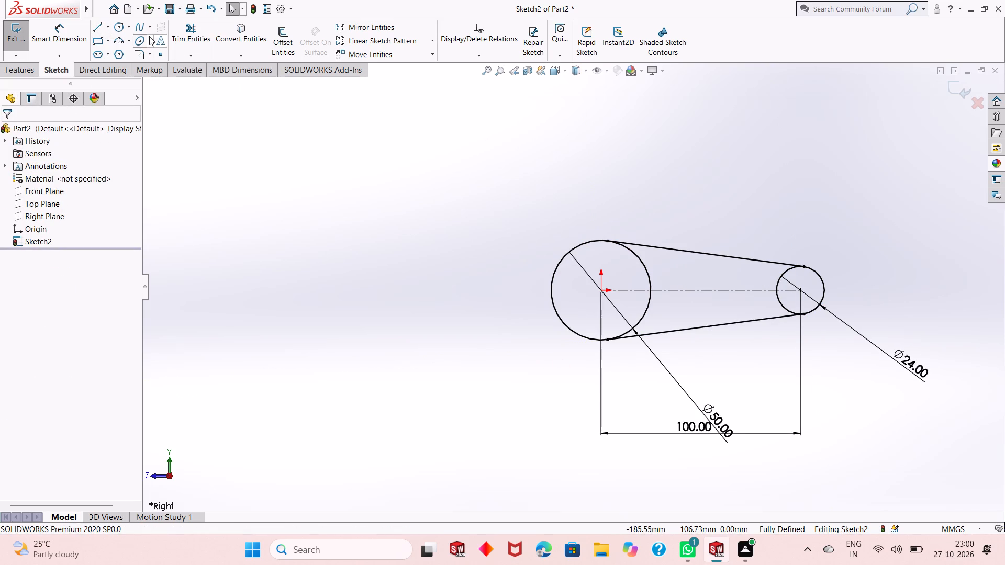
Draw concentric inner circles of about 11.5 mm radius inside the 50 mm circle and about 4.7 mm radius inside the 24 mm circle.
left_click(114, 25)
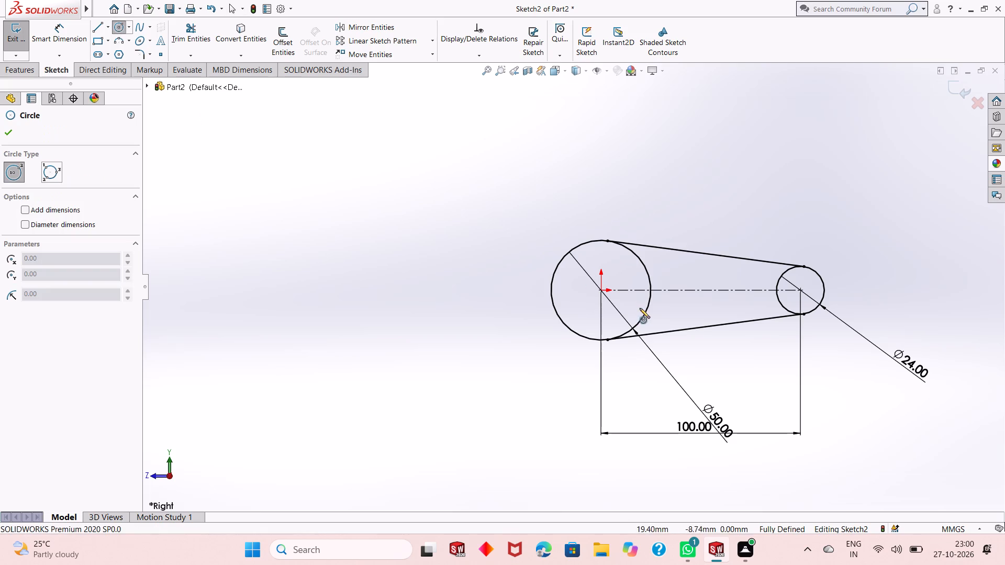
left_click(602, 292)
left_click(612, 270)
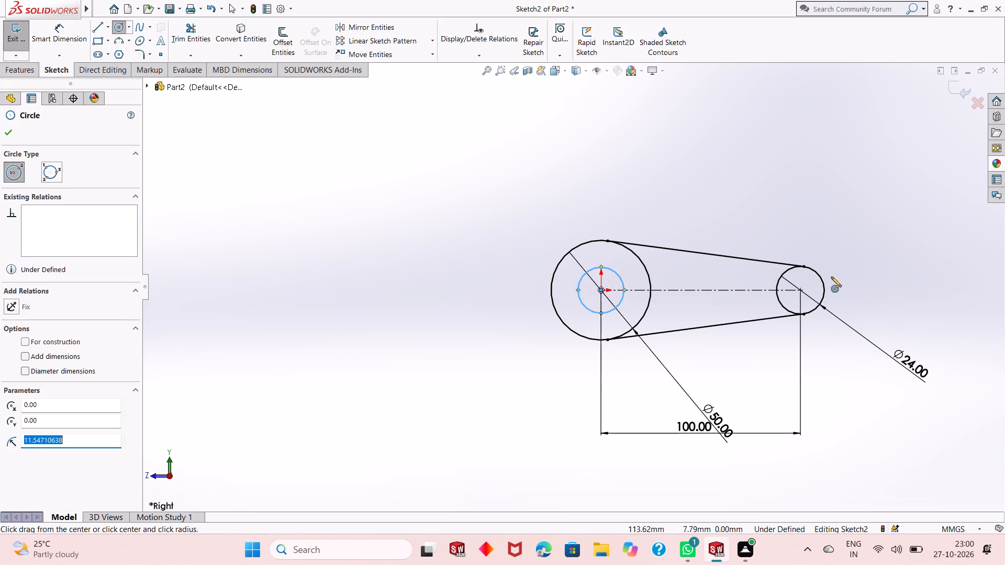
left_click(801, 290)
left_click(805, 281)
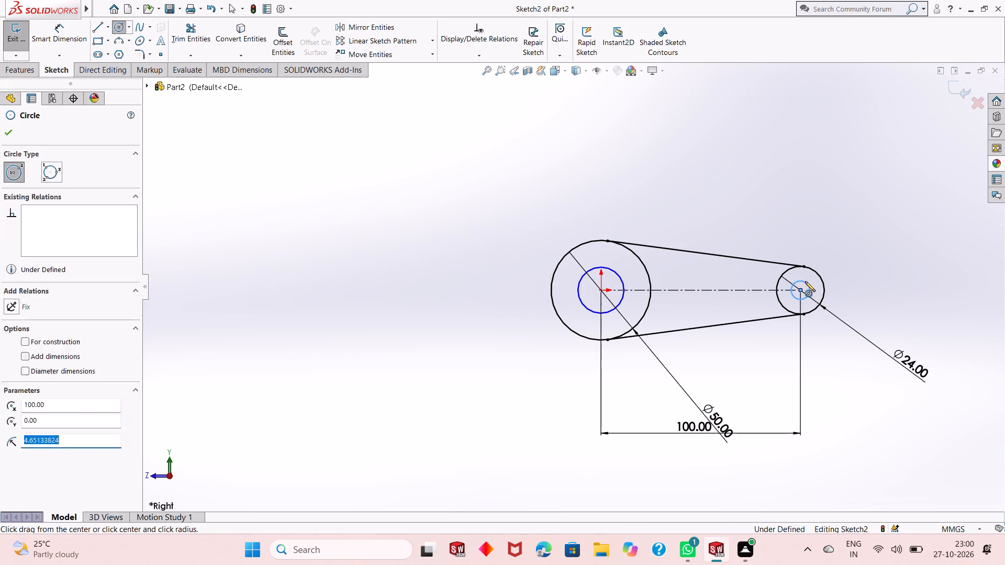
Dimension the inner circle at the origin and set its diameter to 36 mm.
key("Escape")
key("Escape")
key("Escape")
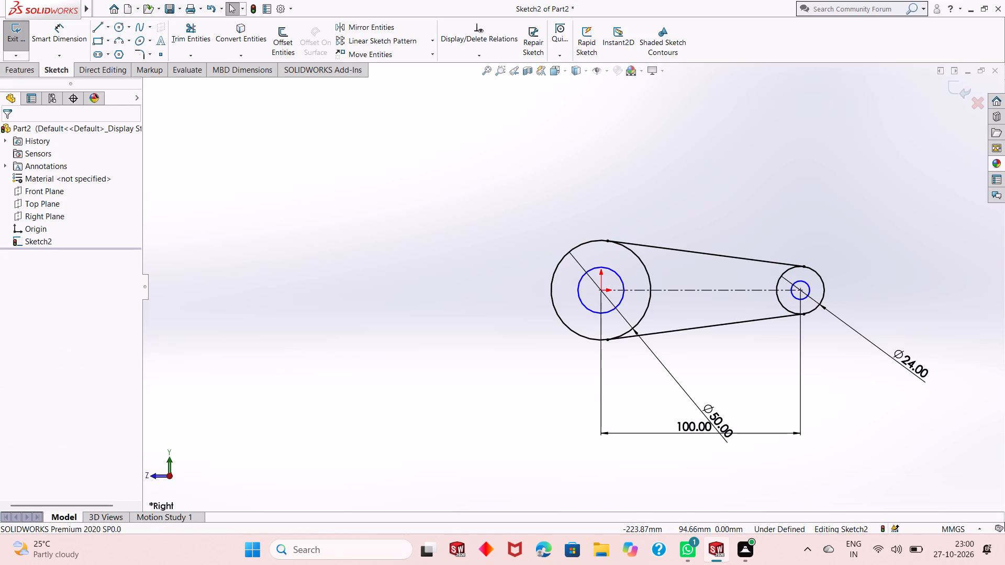
left_click(68, 43)
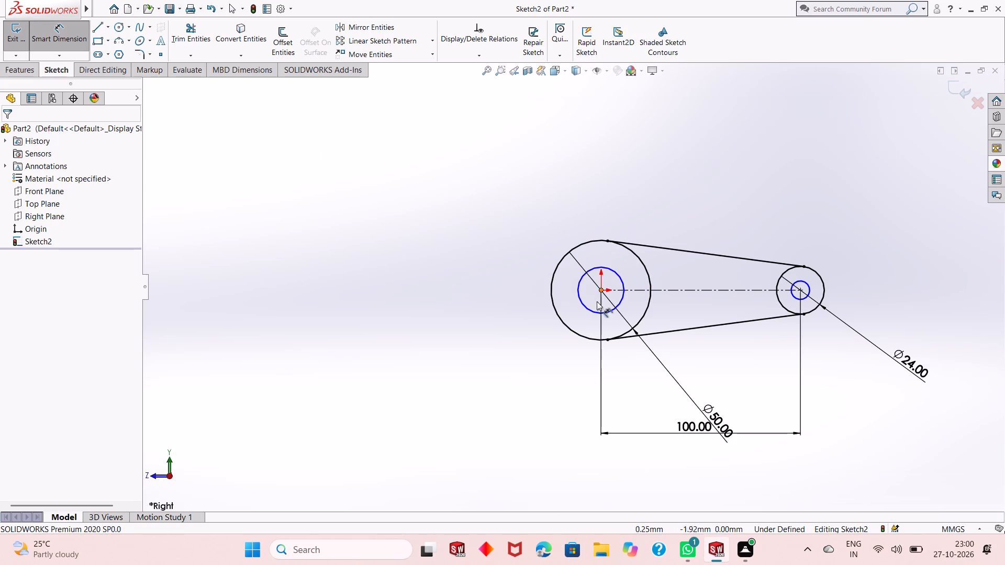
left_click(587, 311)
left_click(533, 359)
type("36")
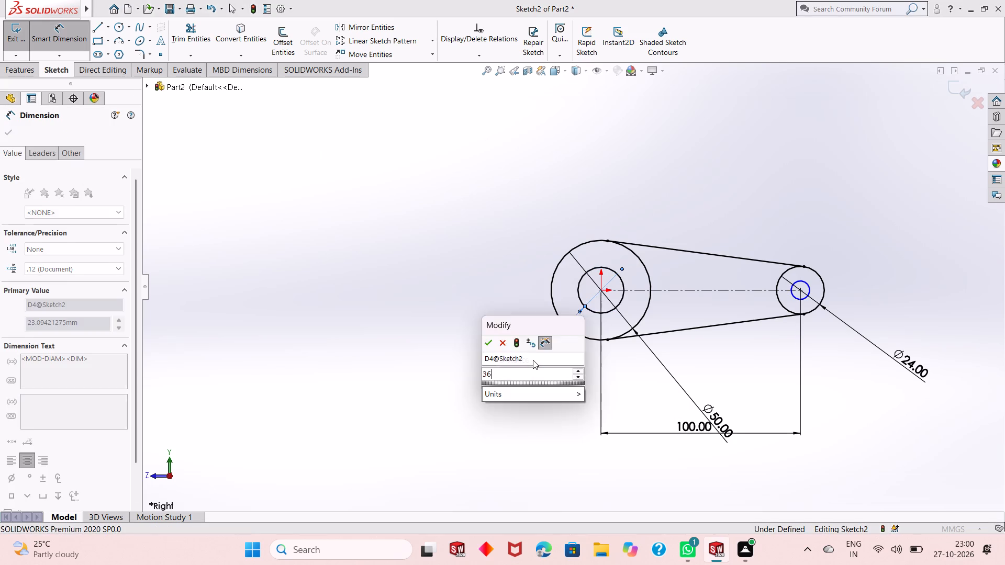
key("Return")
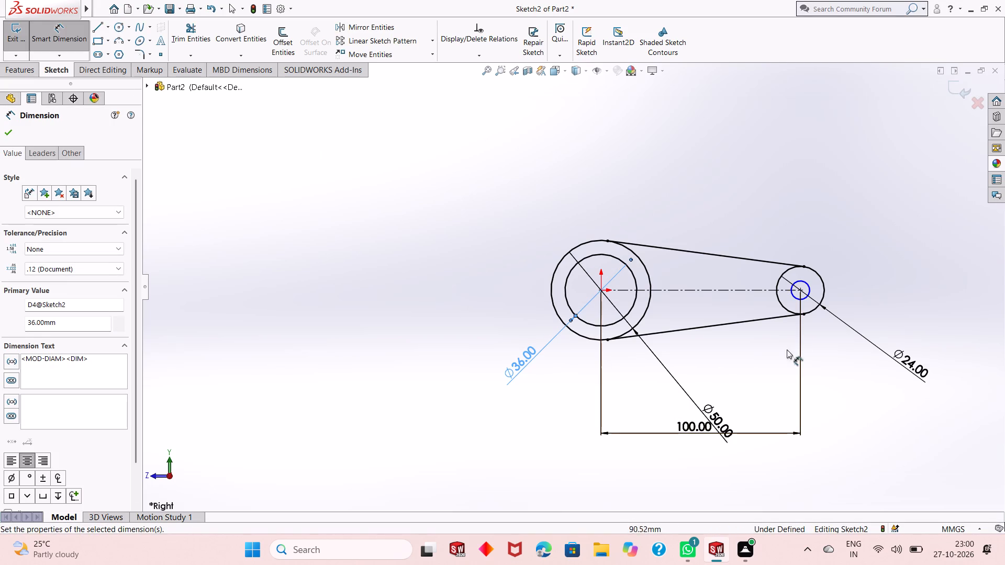
Dimension the inner circle inside the 24 mm circle and set its diameter to 12 mm.
left_click(804, 298)
left_click(845, 346)
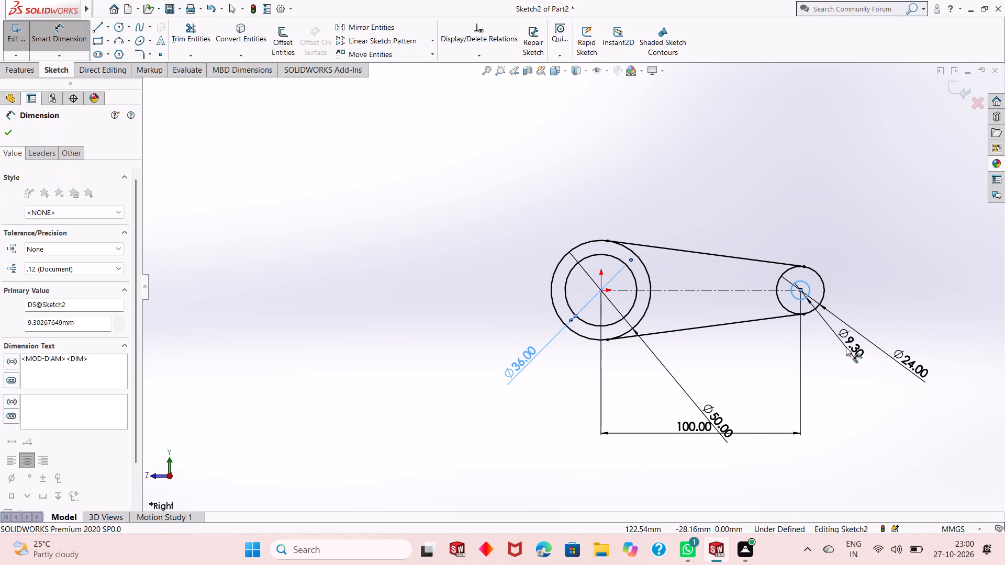
type("12")
key("Return")
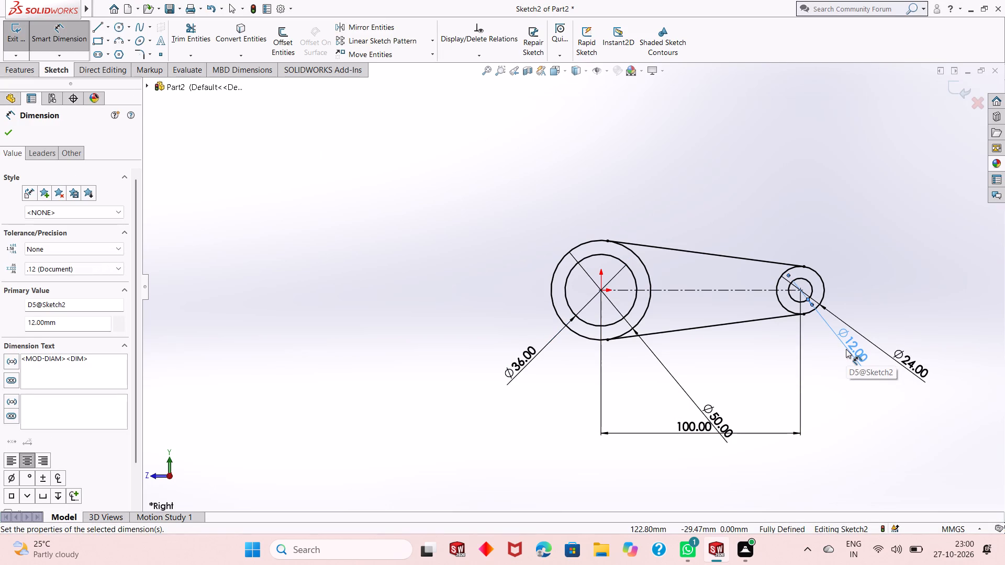
key("Escape")
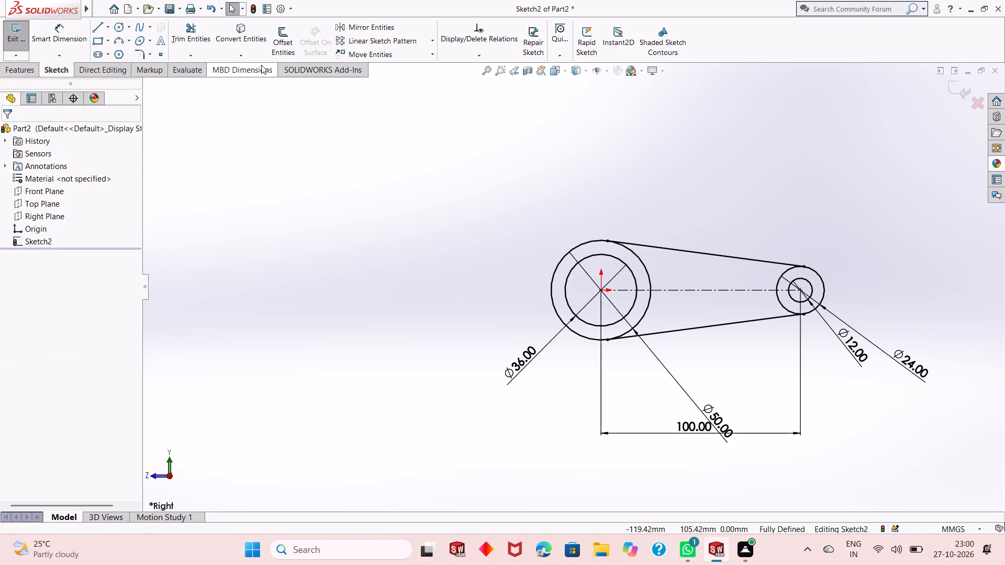
Trim away the inward-facing arcs of the 50 mm and 24 mm circles between the two tangent lines.
left_click(187, 37)
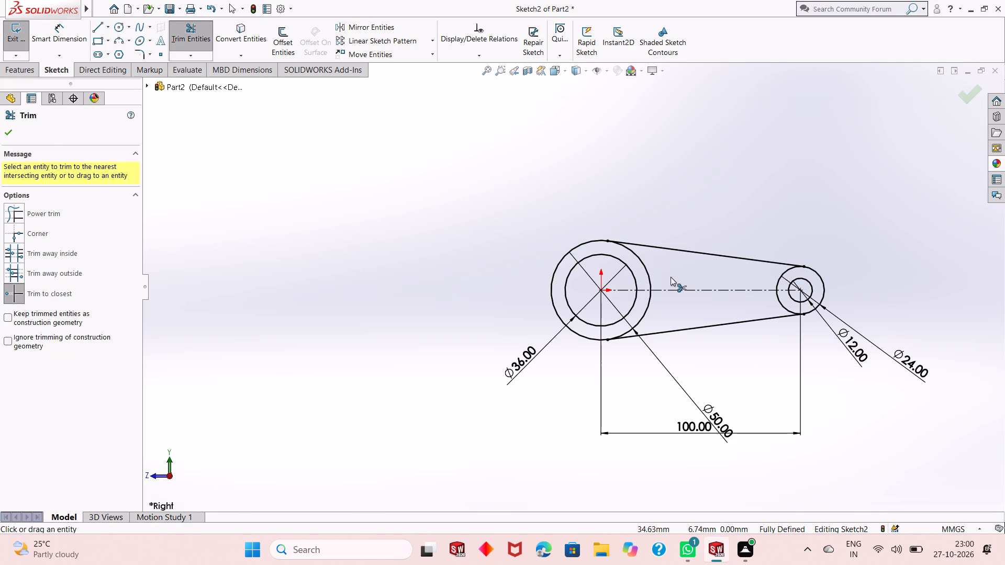
left_click(645, 269)
left_click(649, 305)
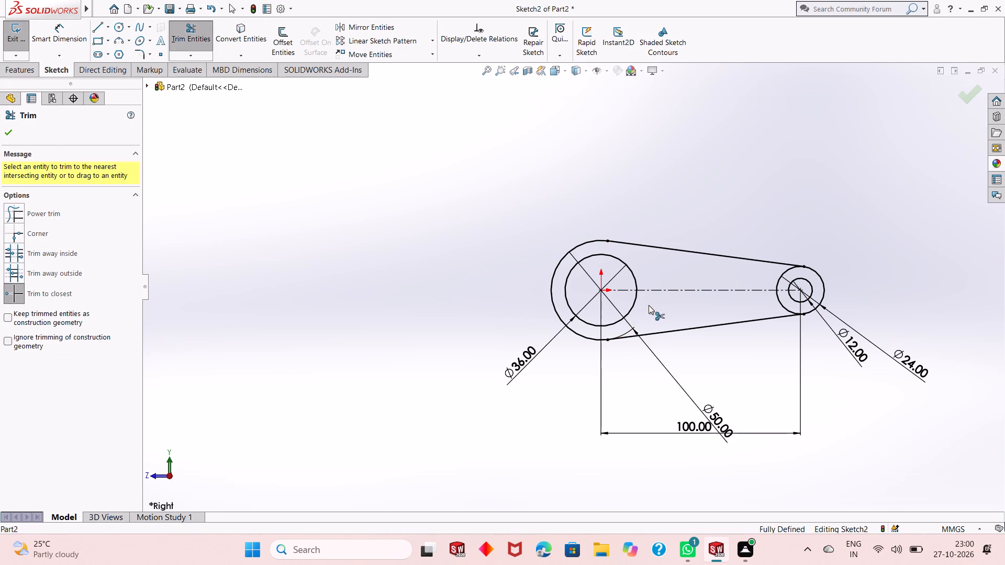
left_click(779, 277)
left_click(779, 297)
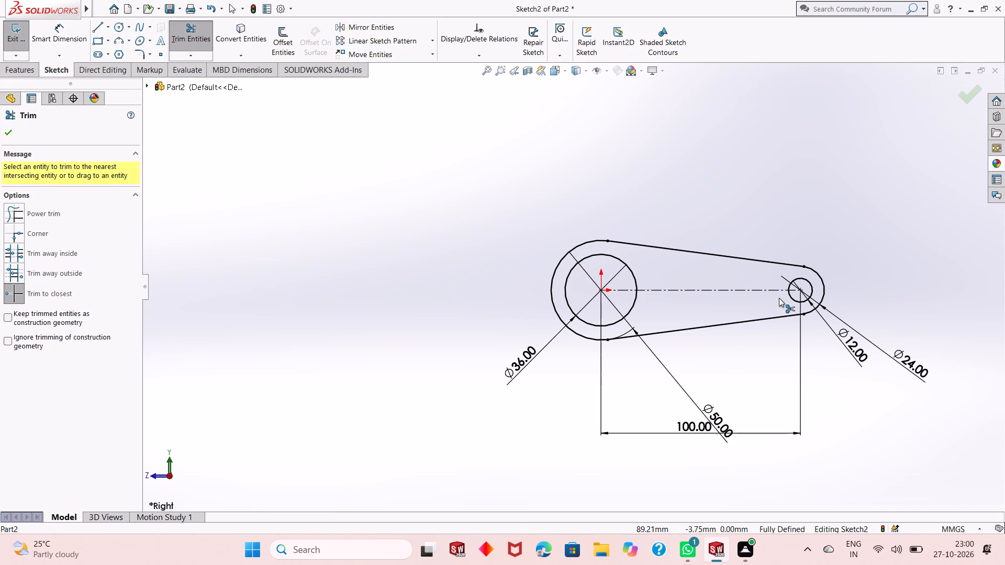
key("Escape")
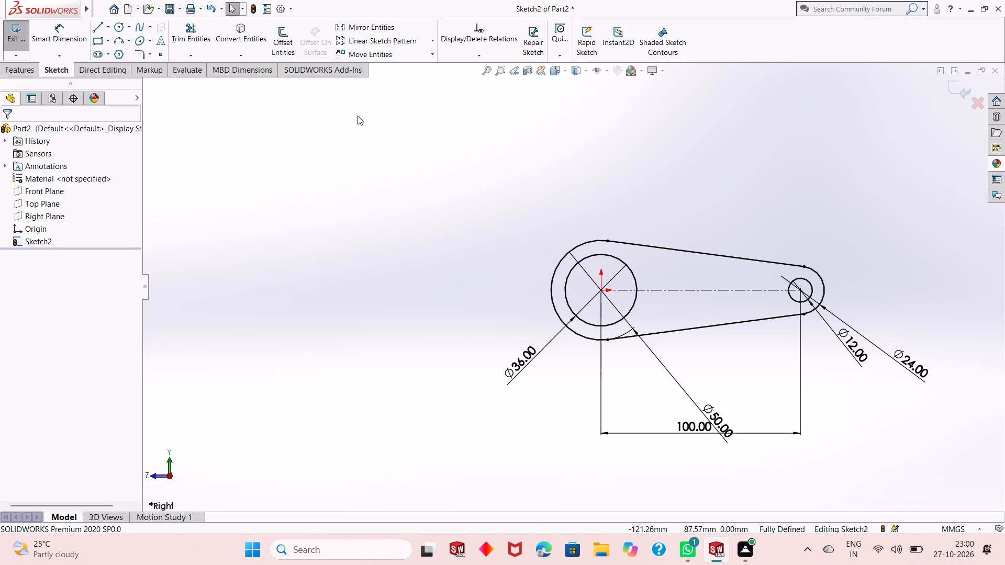
Offset the upper tangent line 8 mm toward the inside of the link profile.
left_click(280, 38)
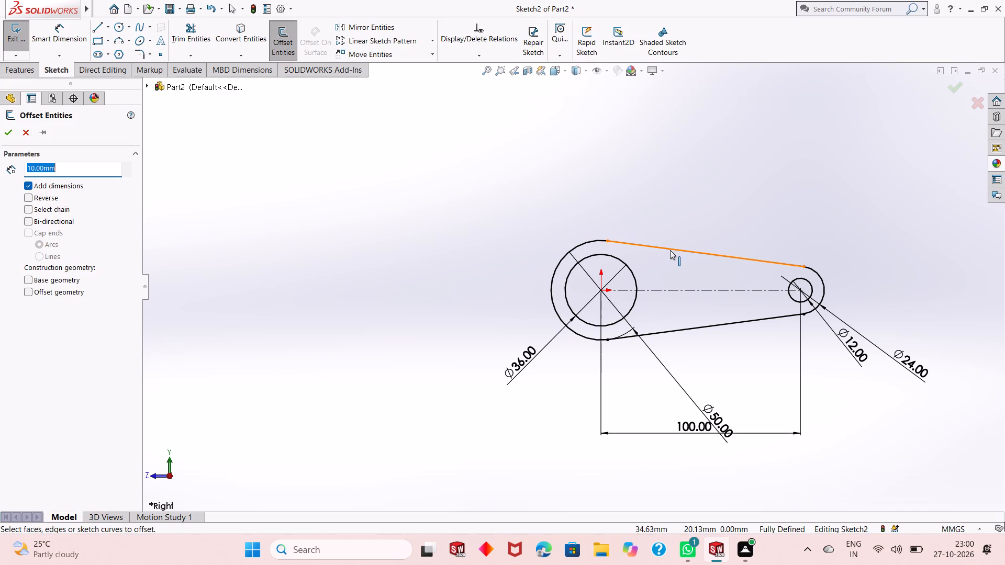
left_click(670, 250)
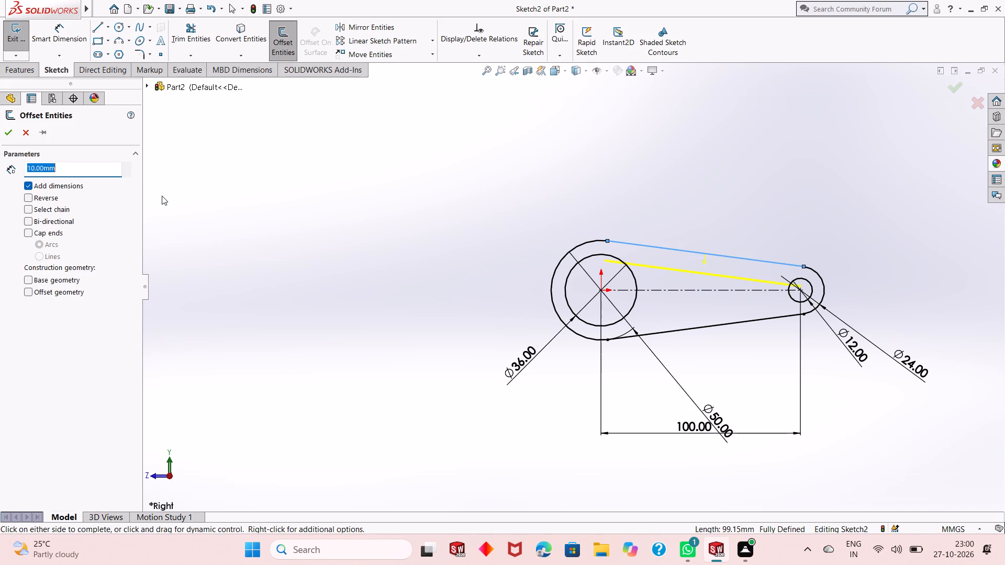
key("8")
key("Return")
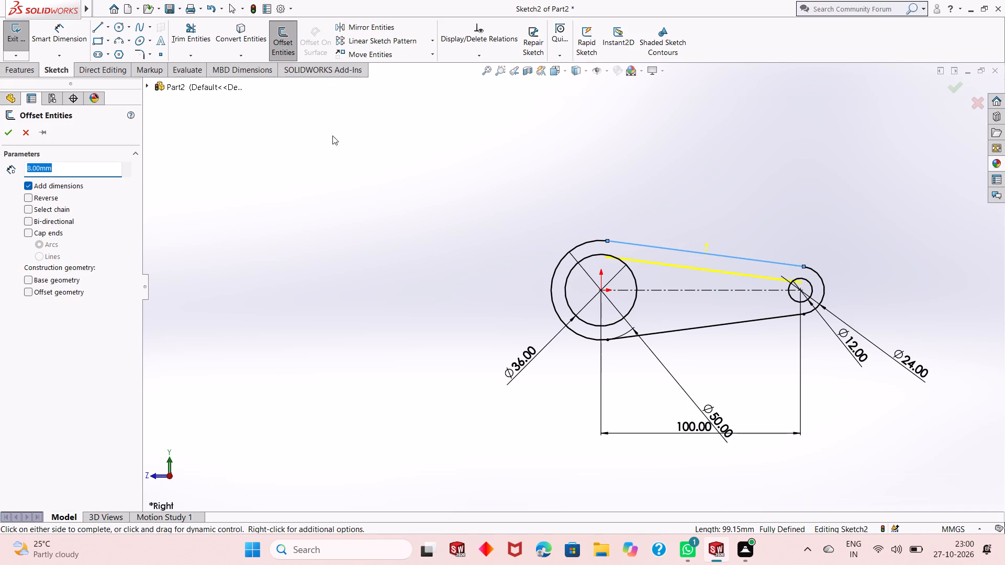
left_click(3, 134)
key("Escape")
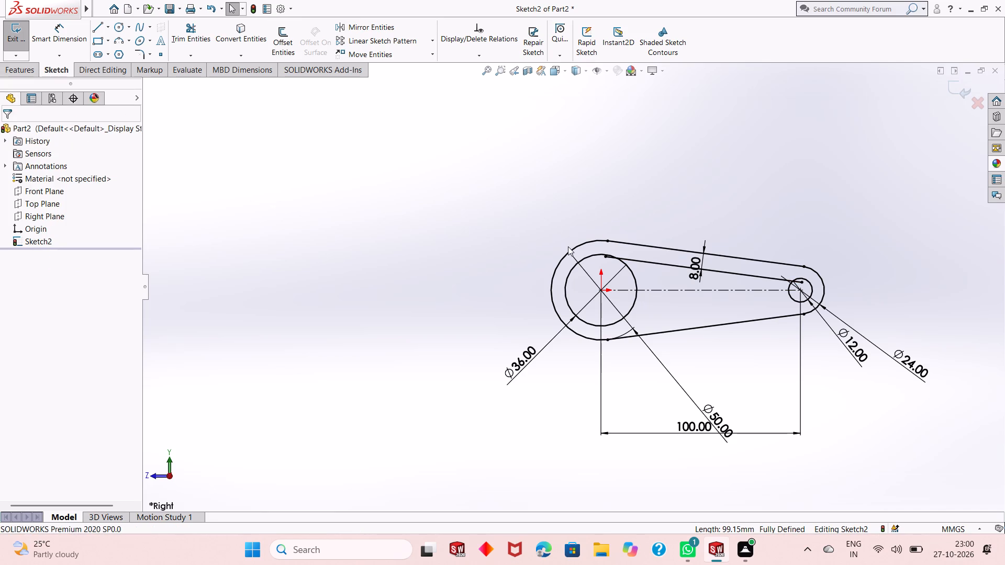
Offset the lower tangent line 8 mm inward, reversing the offset direction toward the centerline.
scroll(568, 246, "down", 2)
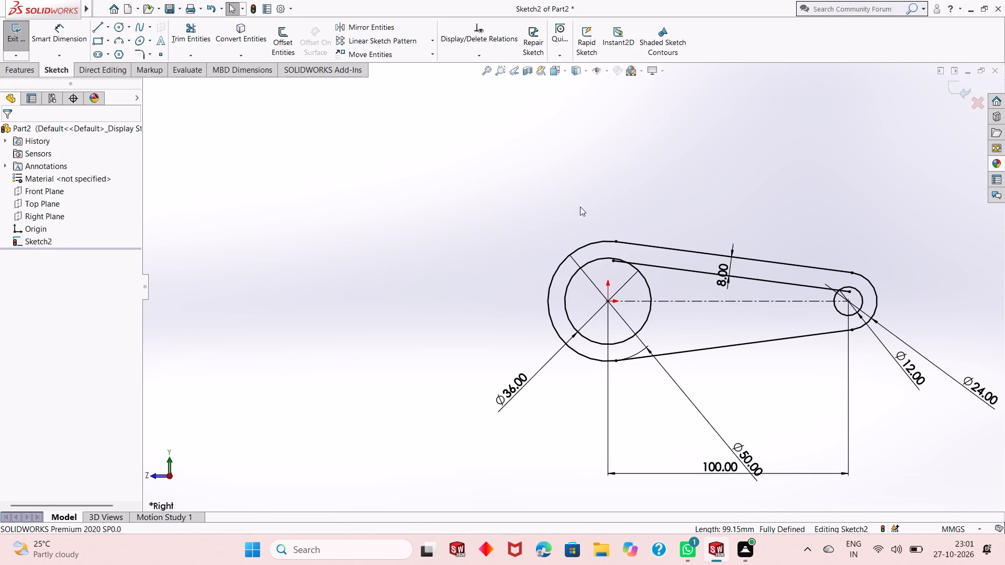
left_click(709, 374)
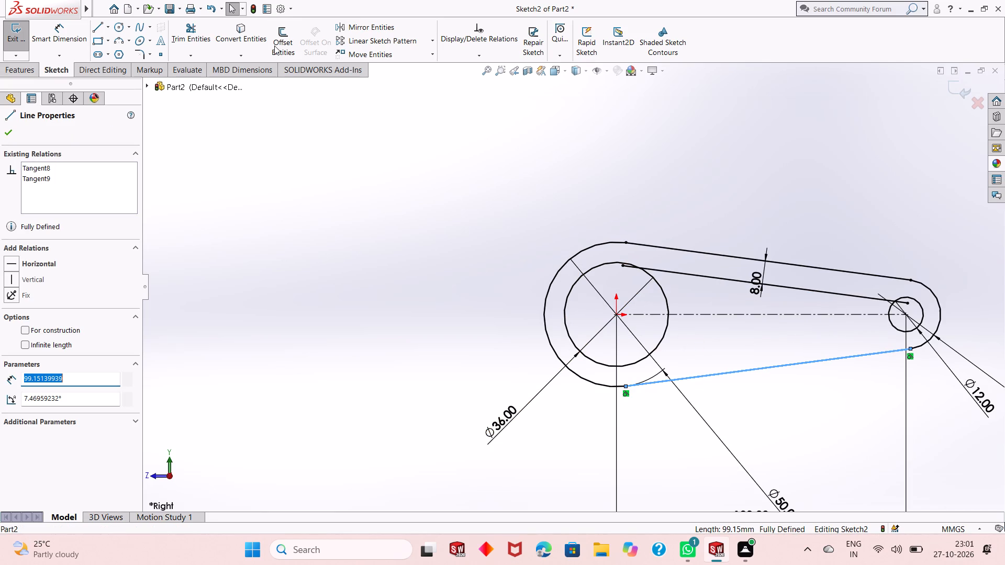
left_click(274, 46)
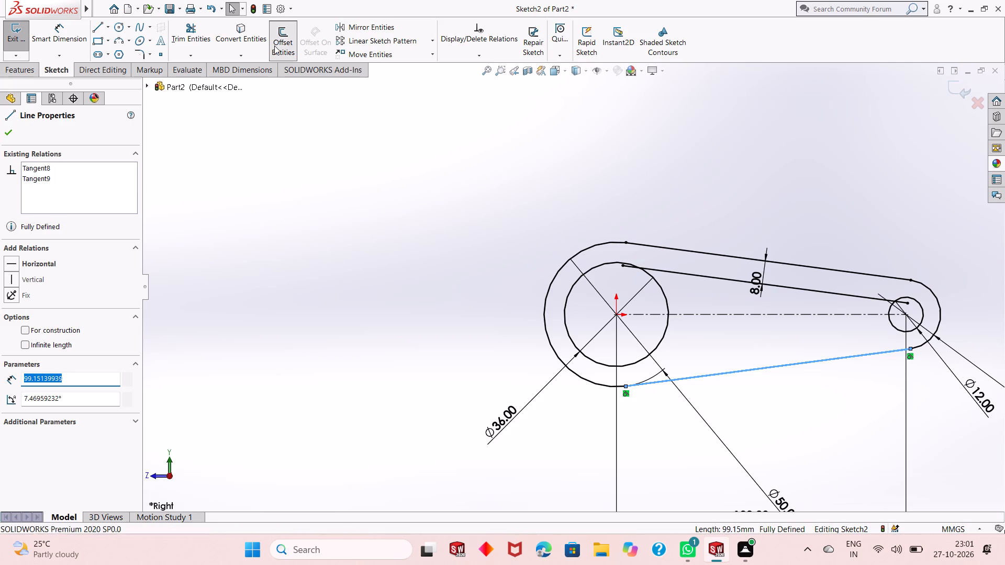
left_click(36, 194)
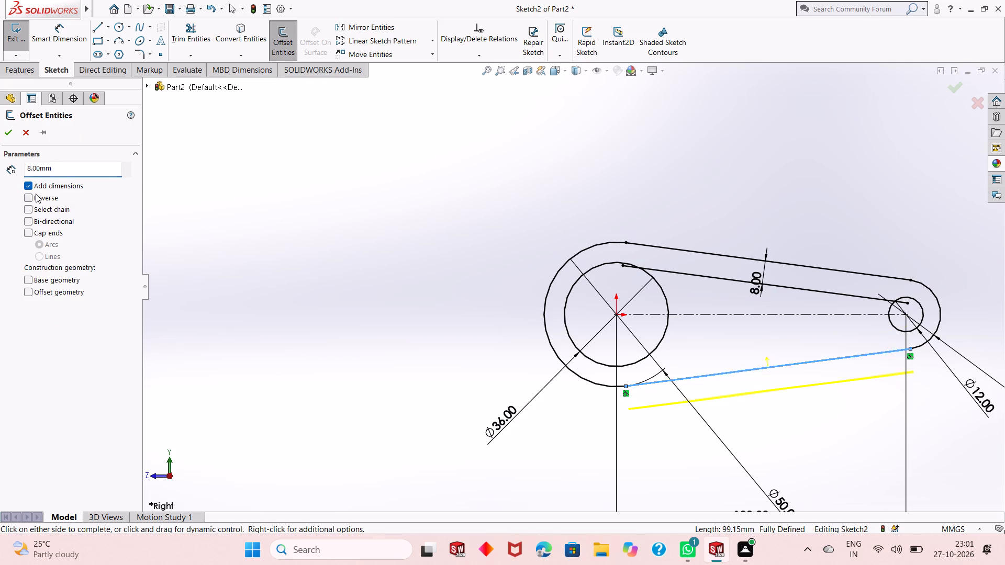
left_click(13, 132)
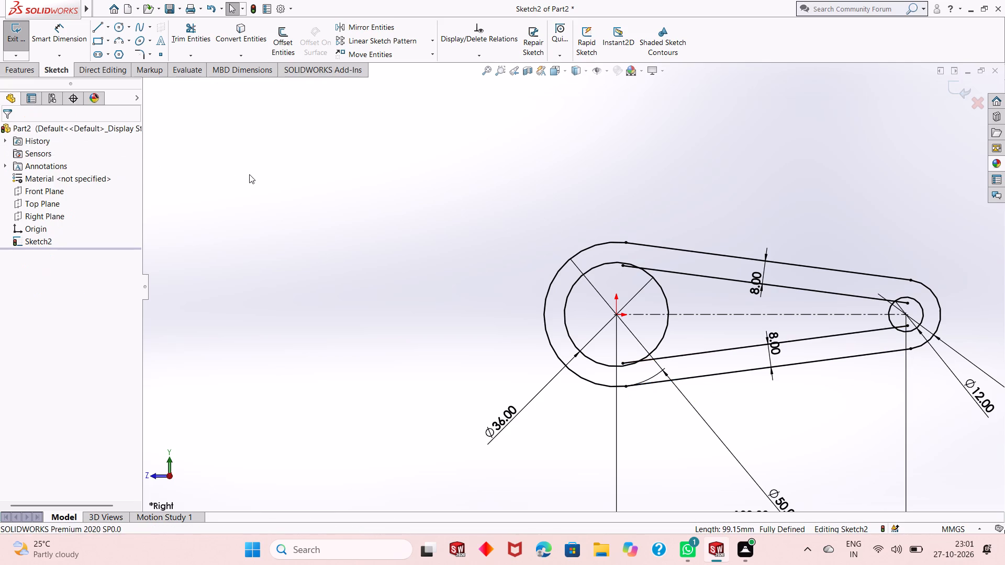
key("Escape")
key("Escape")
Draw a circle of about 4 mm radius centred on the centerline about 72 mm from the origin.
left_click(119, 29)
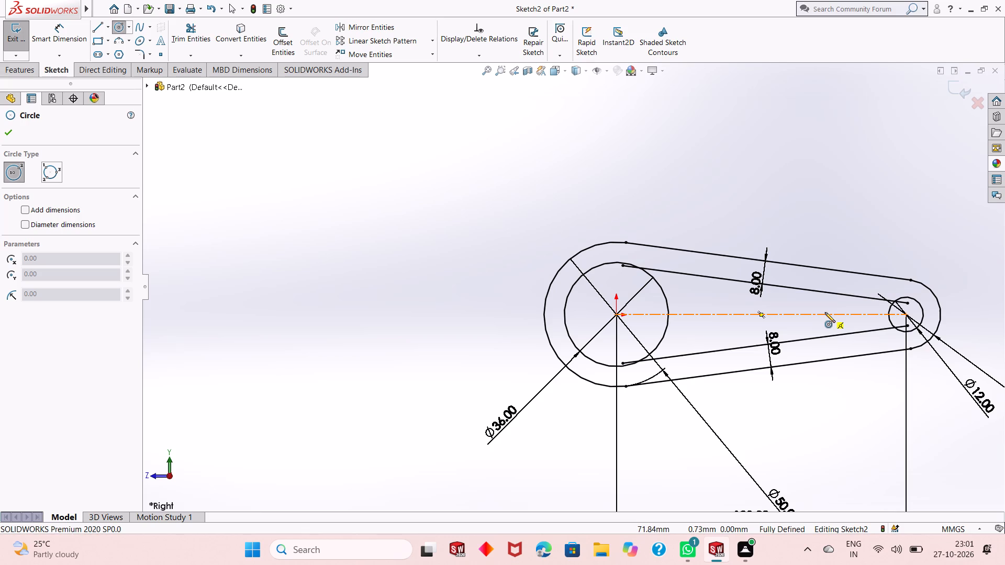
left_click(826, 313)
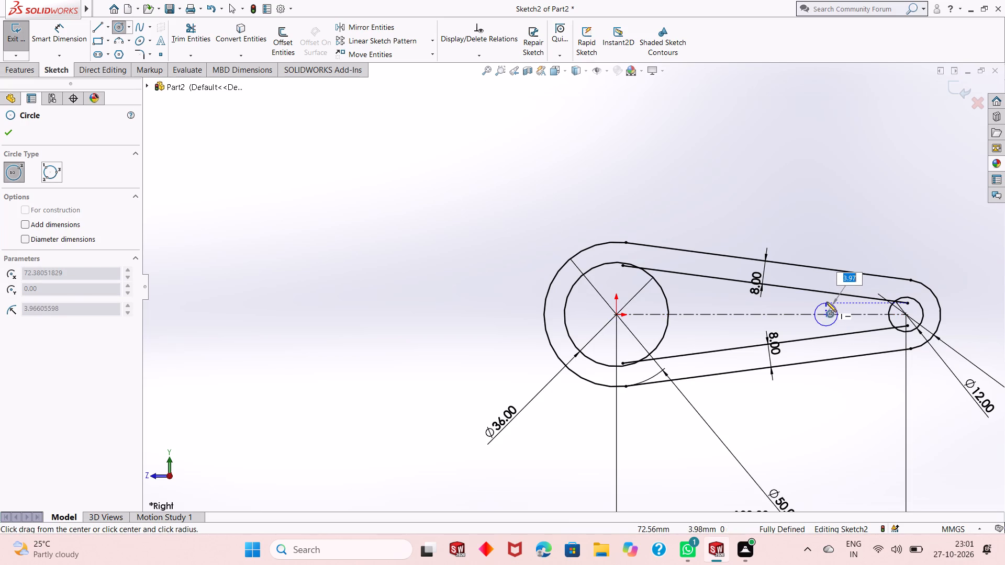
left_click(827, 302)
right_click(843, 222)
left_click(855, 227)
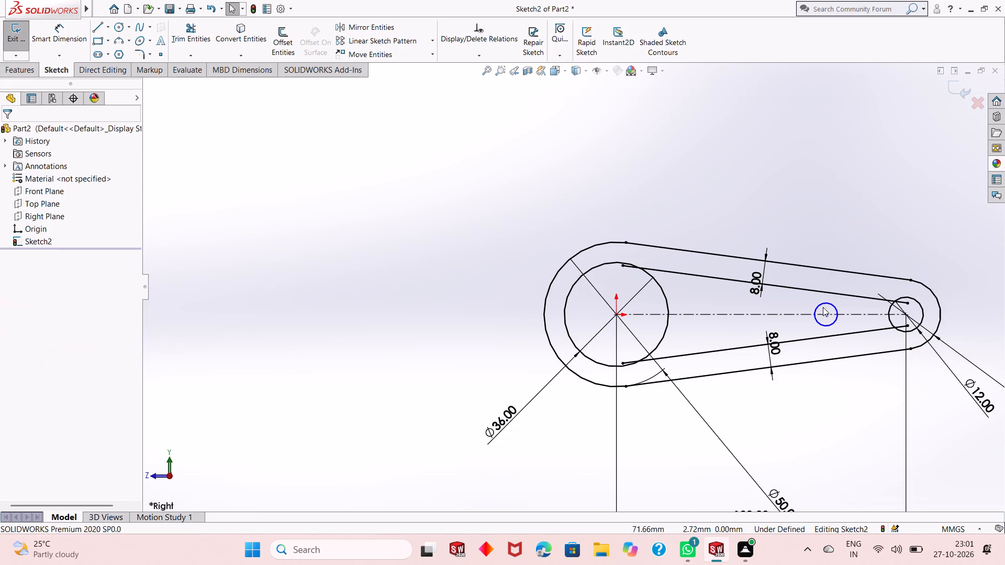
Add a Tangent relation between the small centerline circle and the upper offset line.
left_click(823, 305)
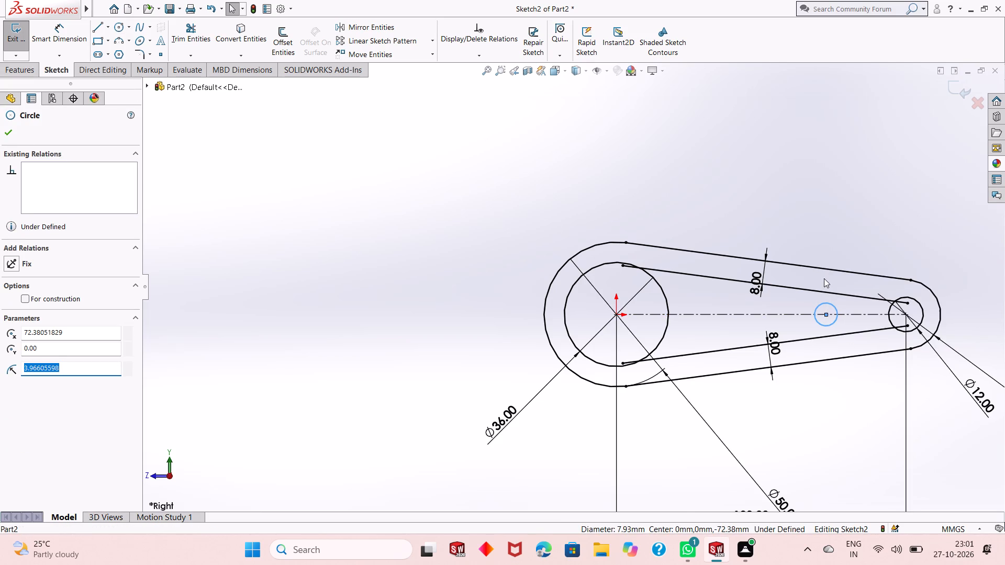
left_click(824, 291, "ctrl")
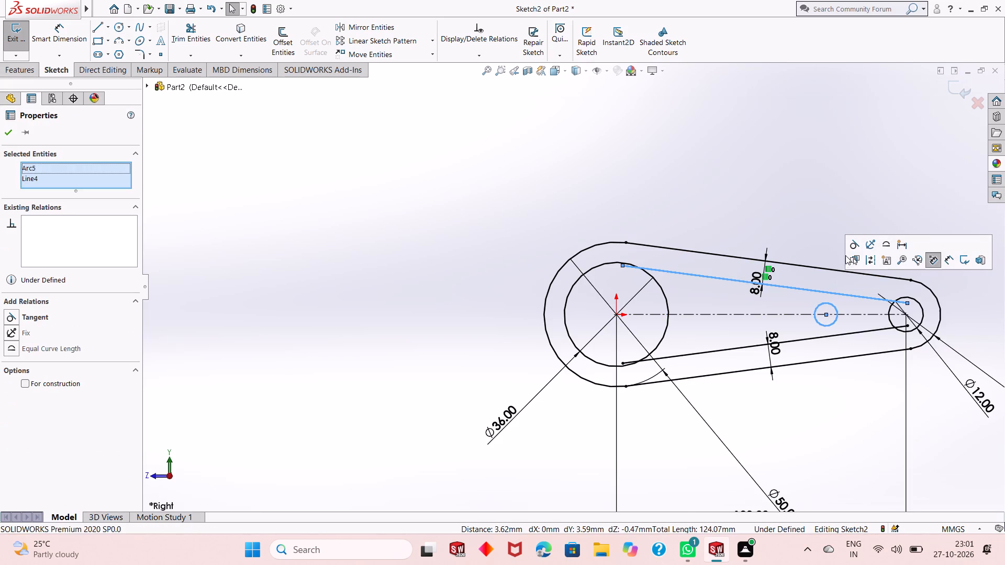
left_click(855, 248)
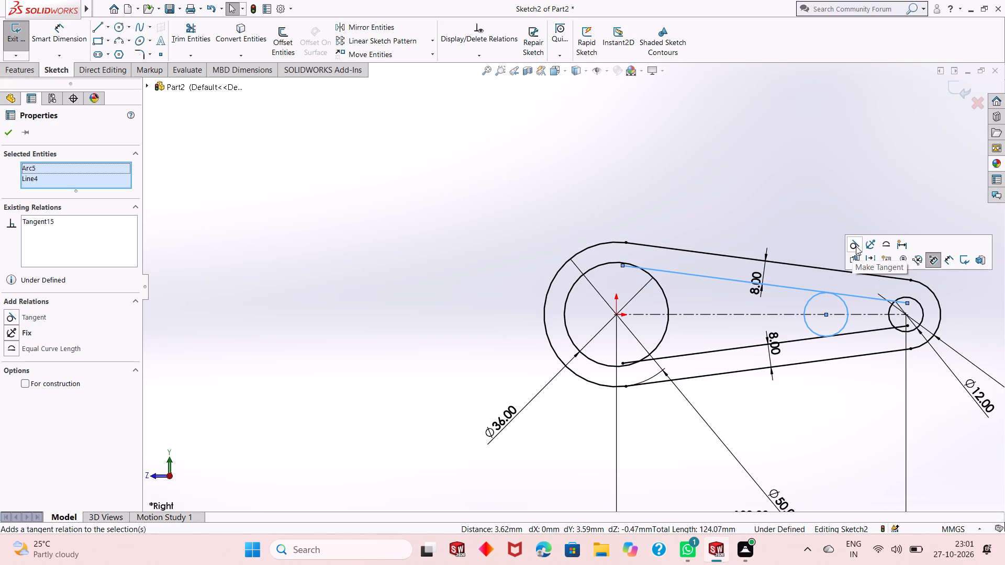
key("Escape")
scroll(801, 321, "up", 1)
key("Escape")
key("Escape")
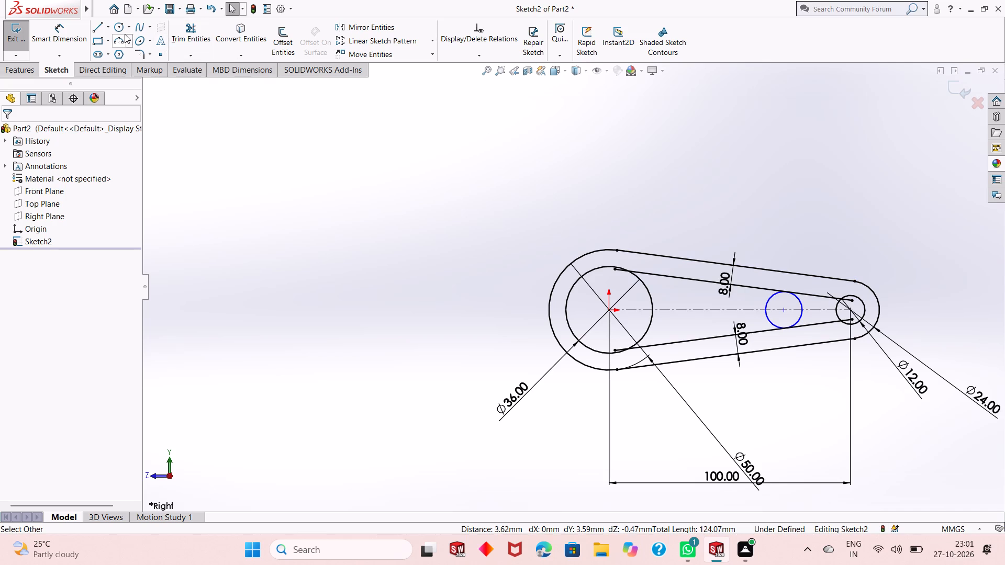
Trim the short end of the upper offset line that lies inside the 36 mm circle.
left_click(179, 35)
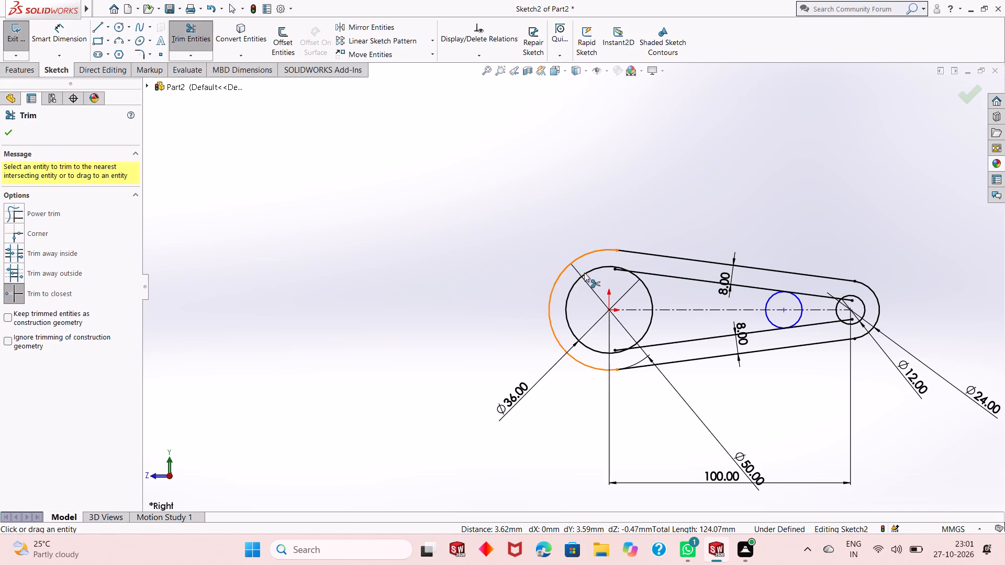
left_click(617, 272)
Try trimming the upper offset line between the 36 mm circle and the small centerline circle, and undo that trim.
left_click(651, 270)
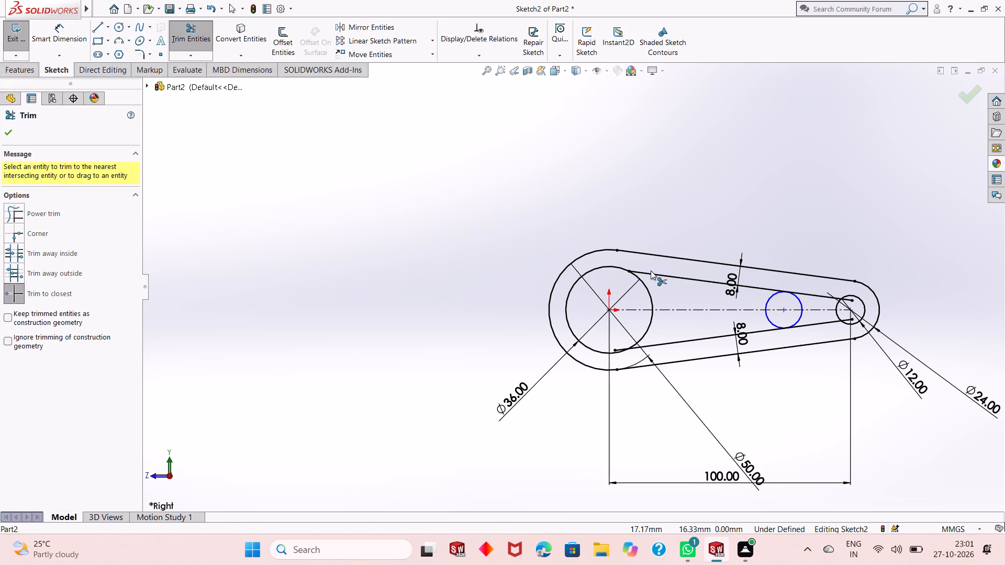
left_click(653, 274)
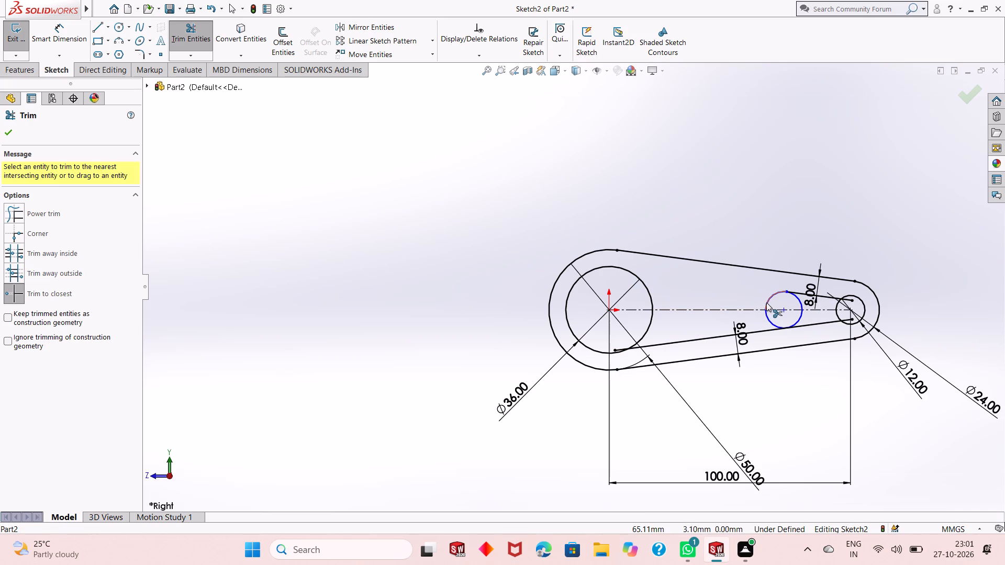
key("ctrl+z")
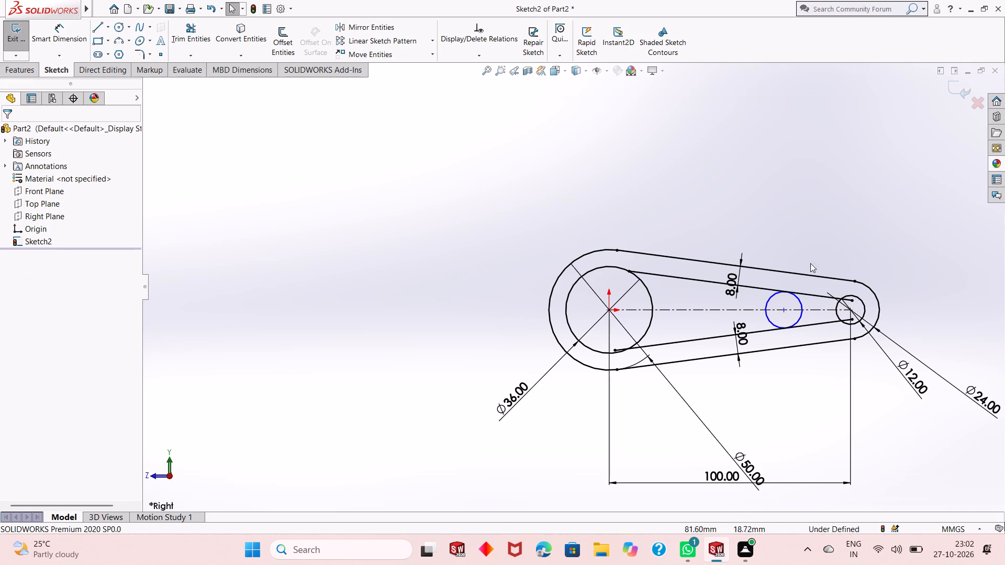
Trim the lower offset line's end inside the 36 mm circle and the side of the small centerline circle facing the origin.
left_click(192, 24)
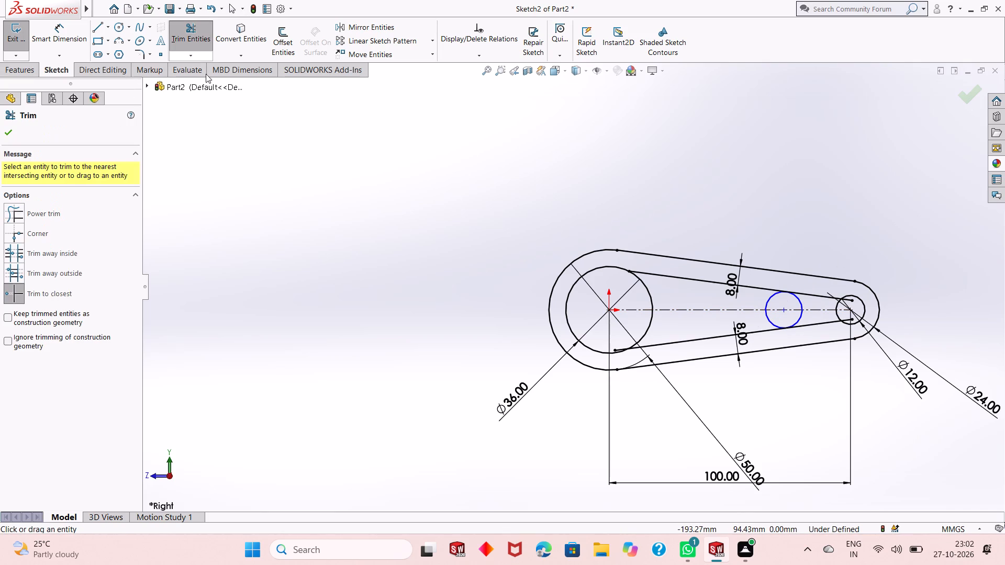
left_click(617, 350)
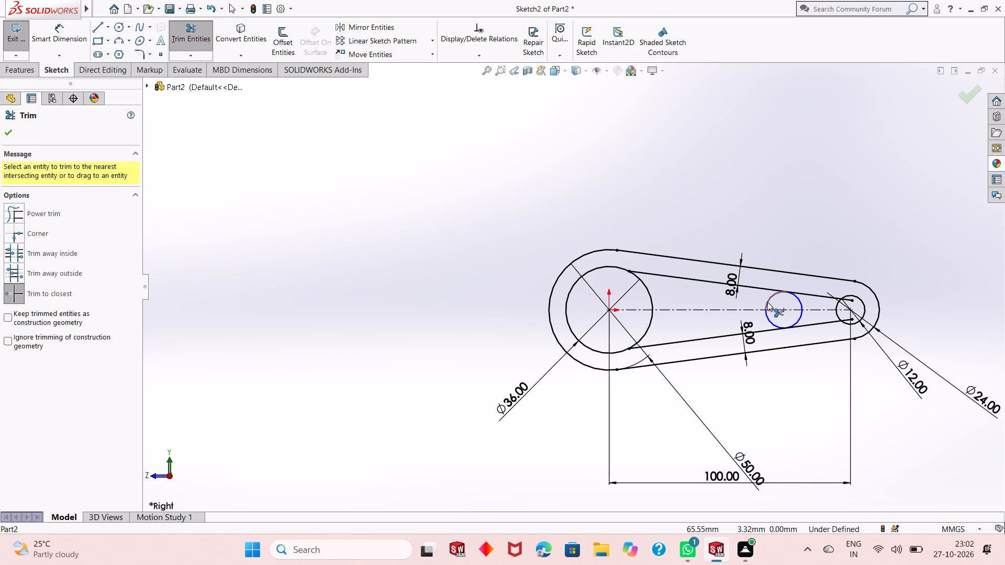
left_click(767, 302)
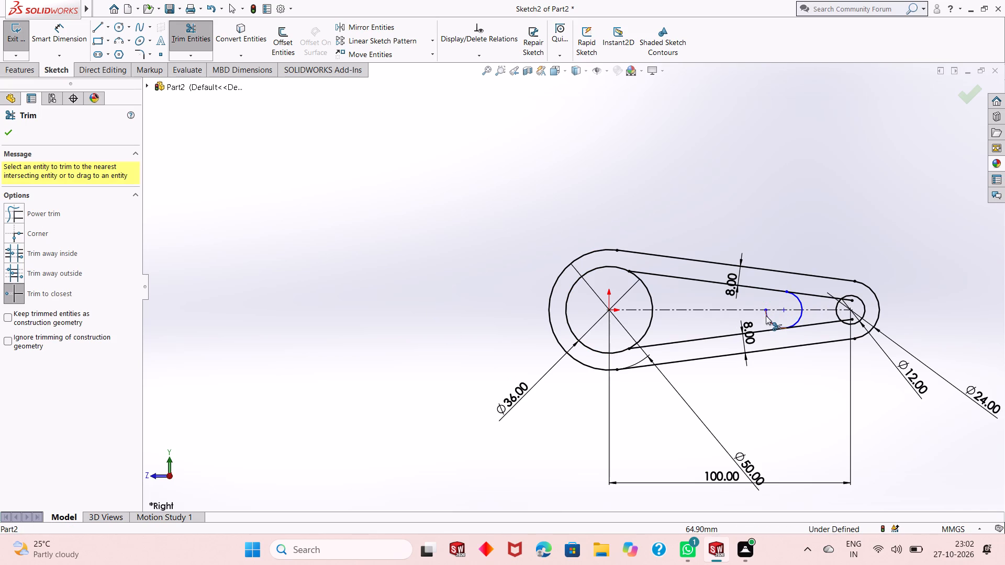
left_click(766, 315)
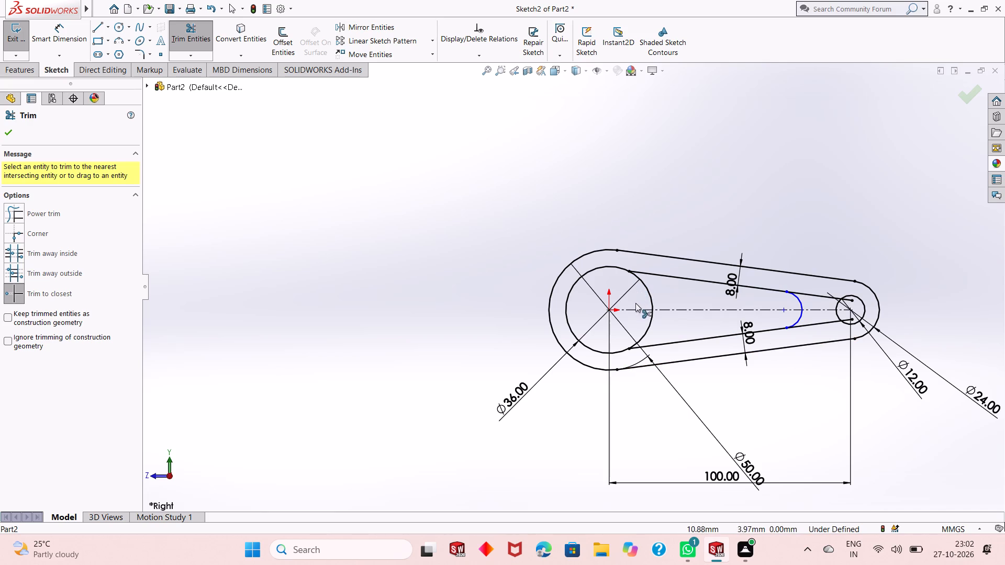
scroll(636, 304, "up", 1)
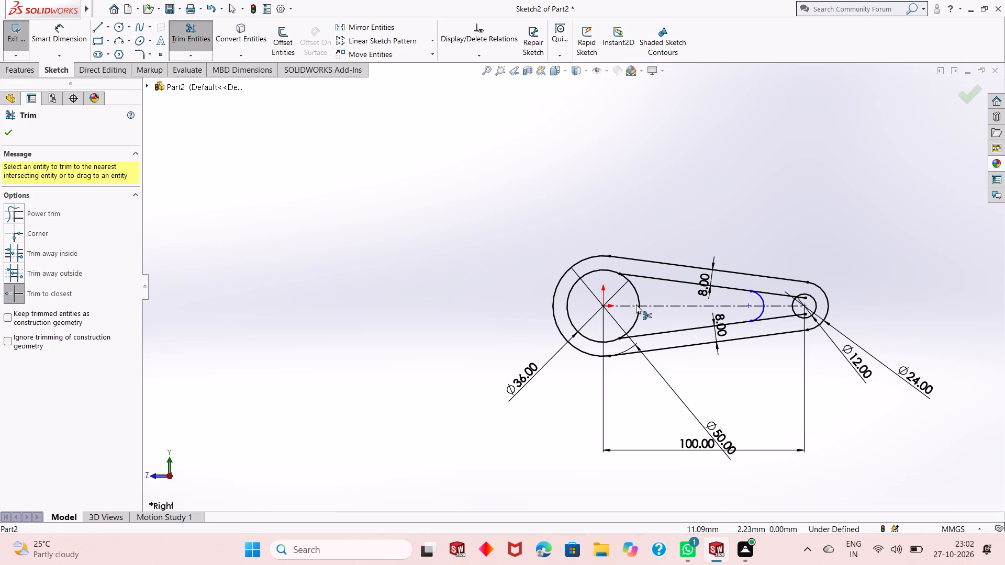
key("Escape")
key("Escape")
key("Escape")
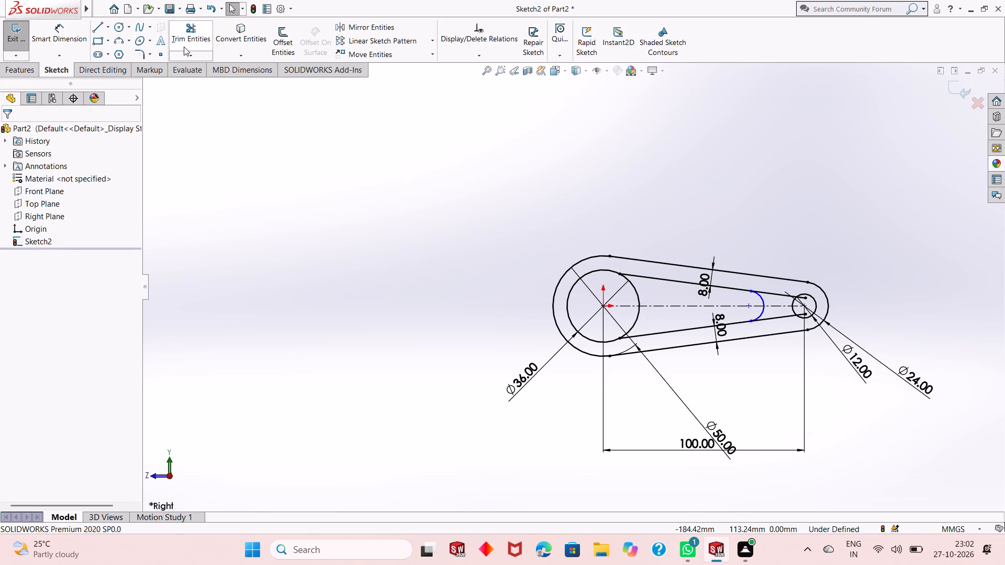
Draw a circle of 25 mm radius centred on the origin, over the large outer arc.
left_click(118, 29)
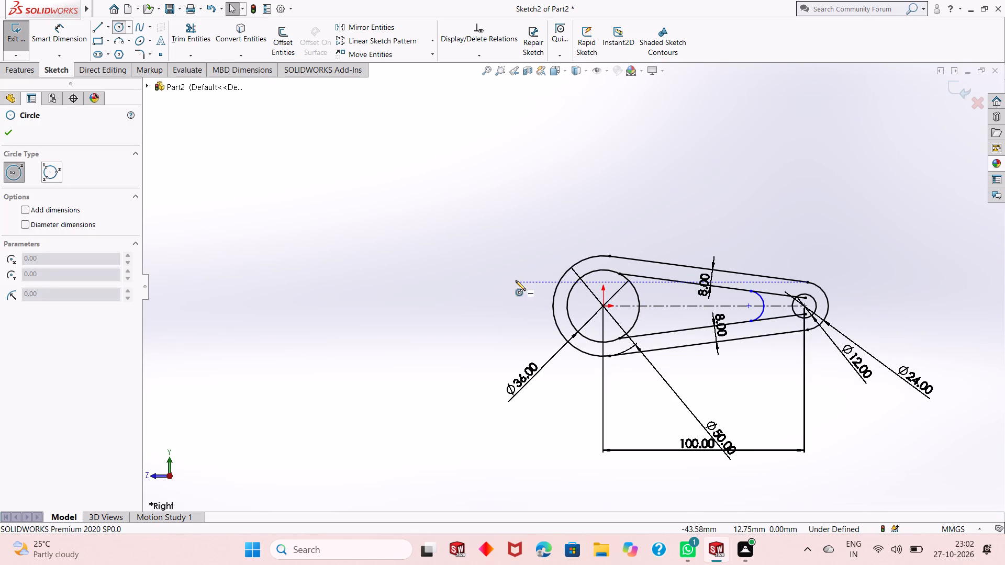
left_click(605, 306)
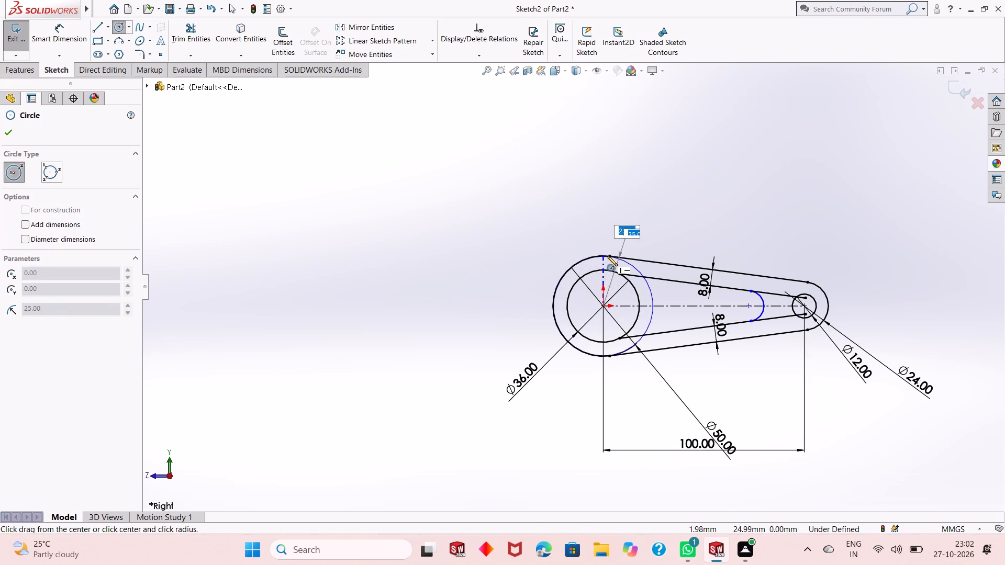
left_click(607, 256)
key("Escape")
key("Escape")
key("Escape")
key("Escape")
key("Escape")
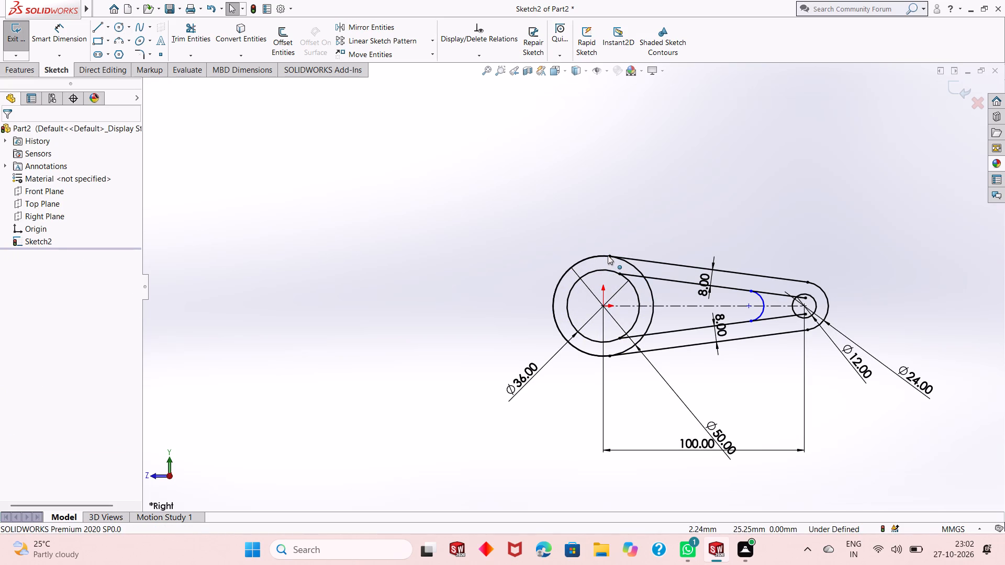
Trim the 25 mm radius circle to the arc between the offset lines, and trim both offset lines' ends inside it.
left_click(178, 35)
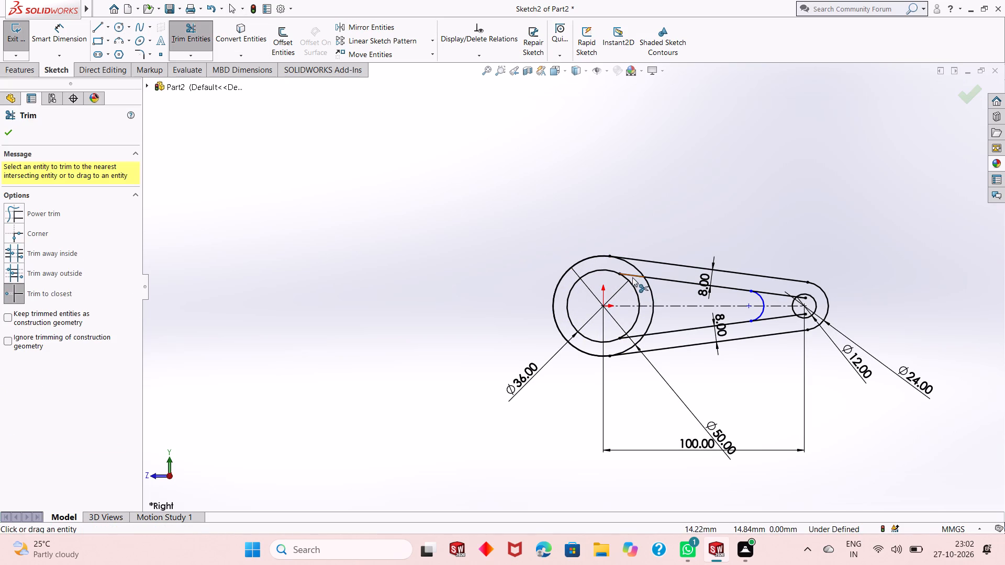
left_click(632, 277)
left_click(632, 264)
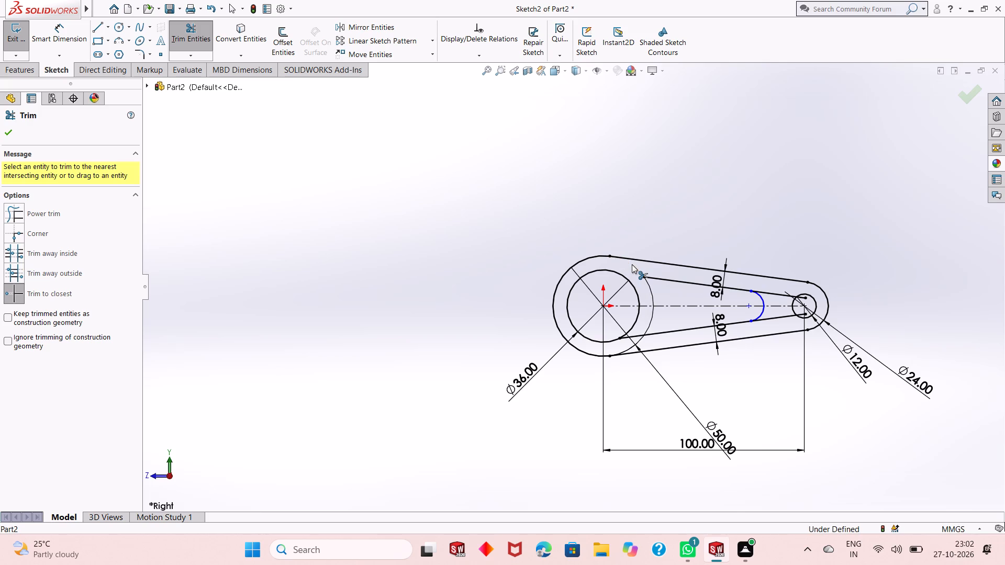
left_click(573, 263)
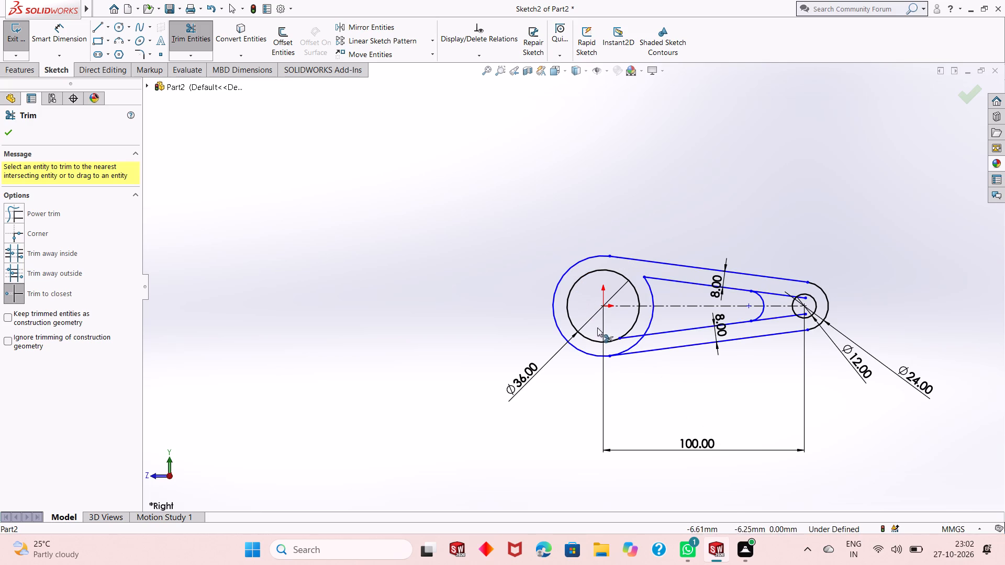
left_click(631, 346)
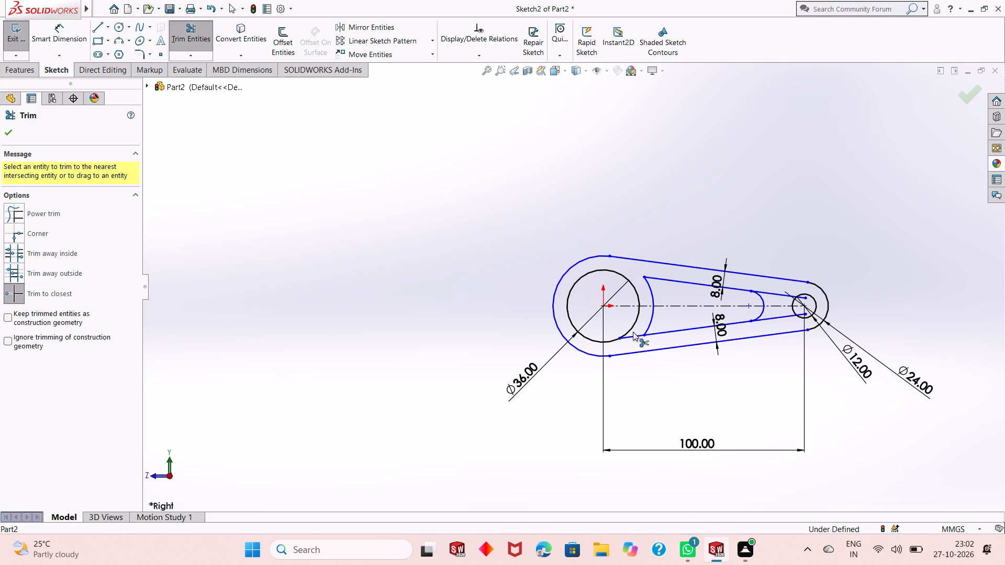
left_click(633, 336)
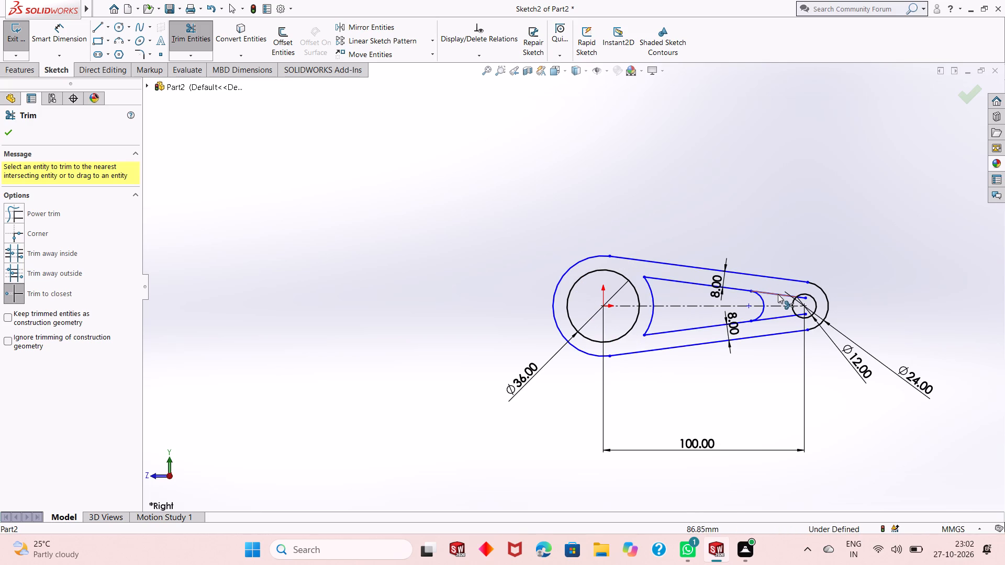
Trim both offset lines beyond the small arc, including their ends inside the 12 mm circle, to close the pocket outline.
left_click(778, 294)
left_click(801, 297)
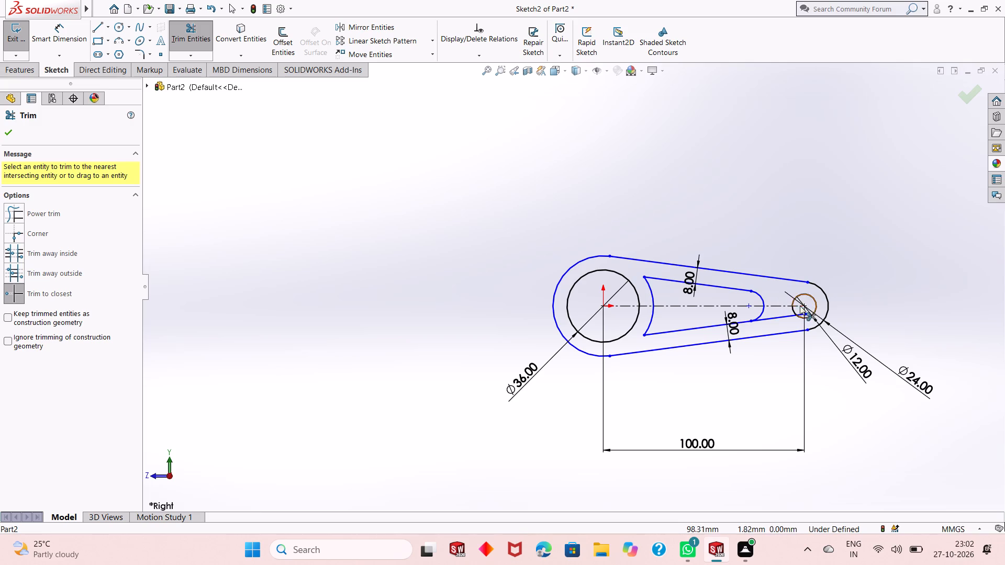
left_click(800, 313)
left_click(785, 317)
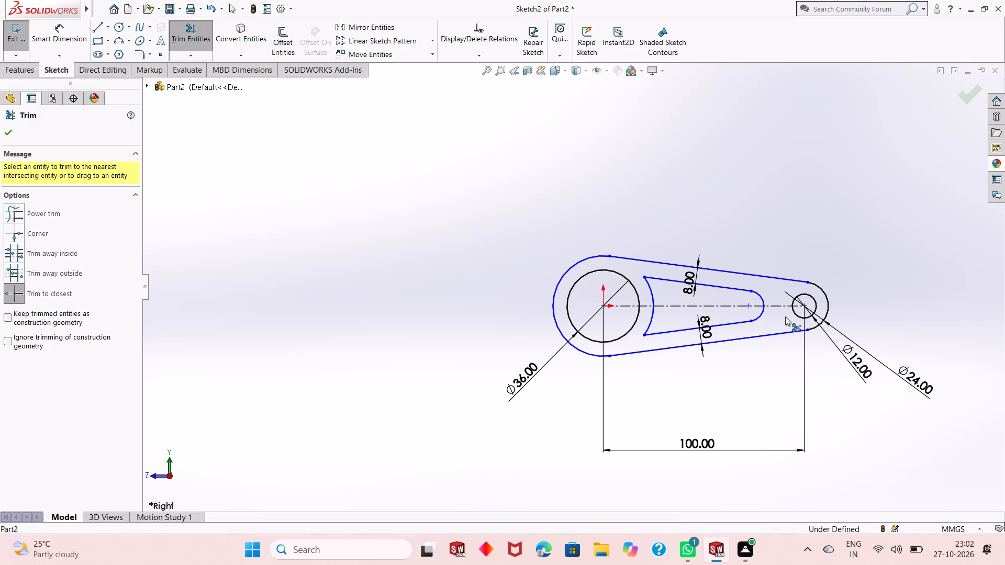
key("Escape")
key("Escape")
key("Escape")
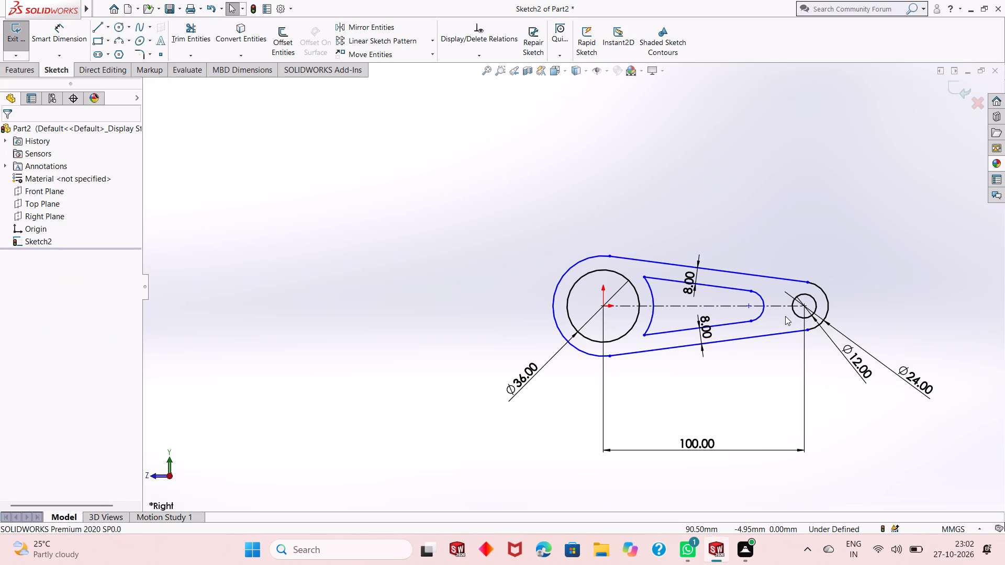
key("Escape")
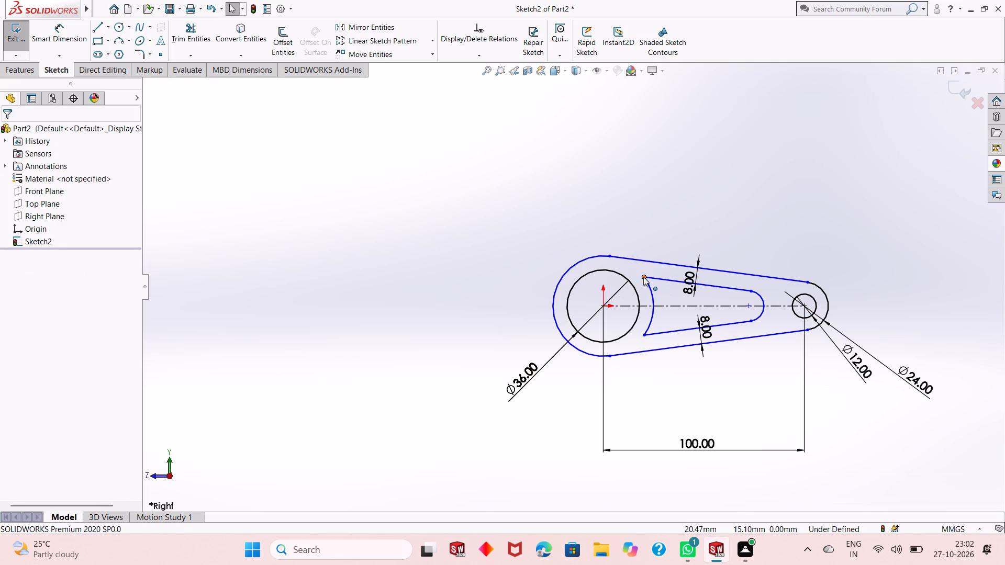
Add Fix relations to the pocket's upper and lower corner points where the offset lines meet the 25 mm radius arc.
left_click(643, 277)
left_click(699, 216)
key("Escape")
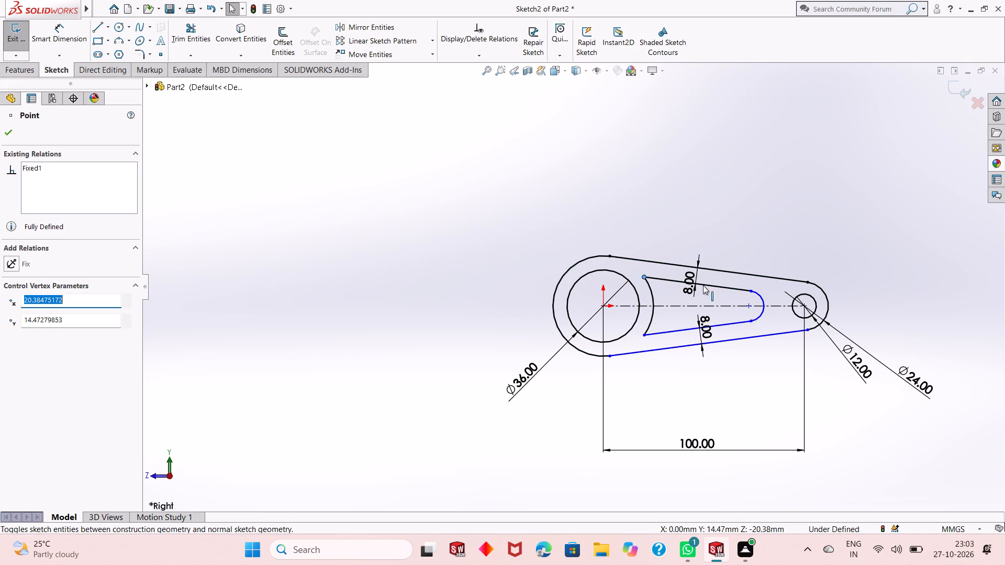
key("Escape")
left_click(644, 334)
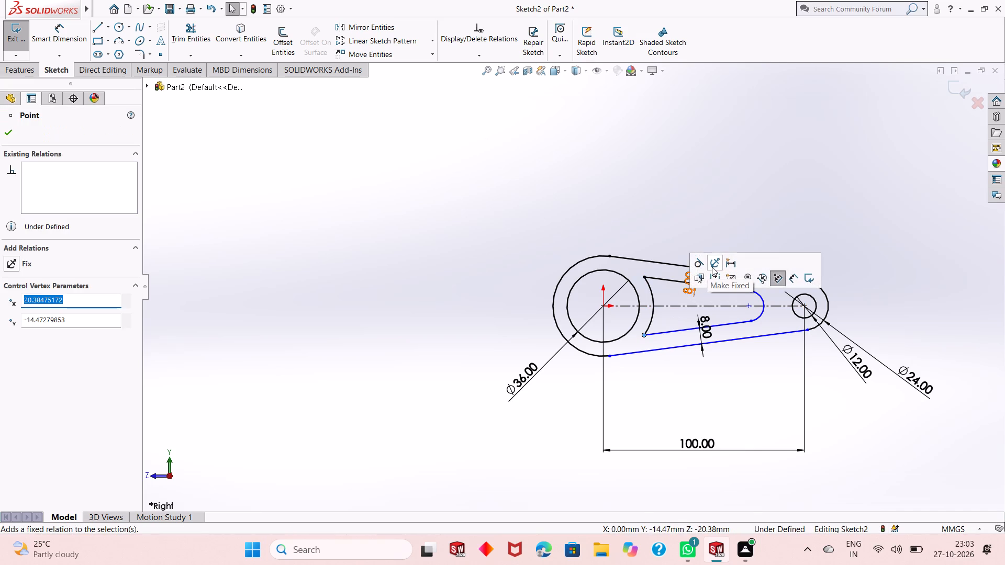
left_click(712, 266)
key("Escape")
key("Escape")
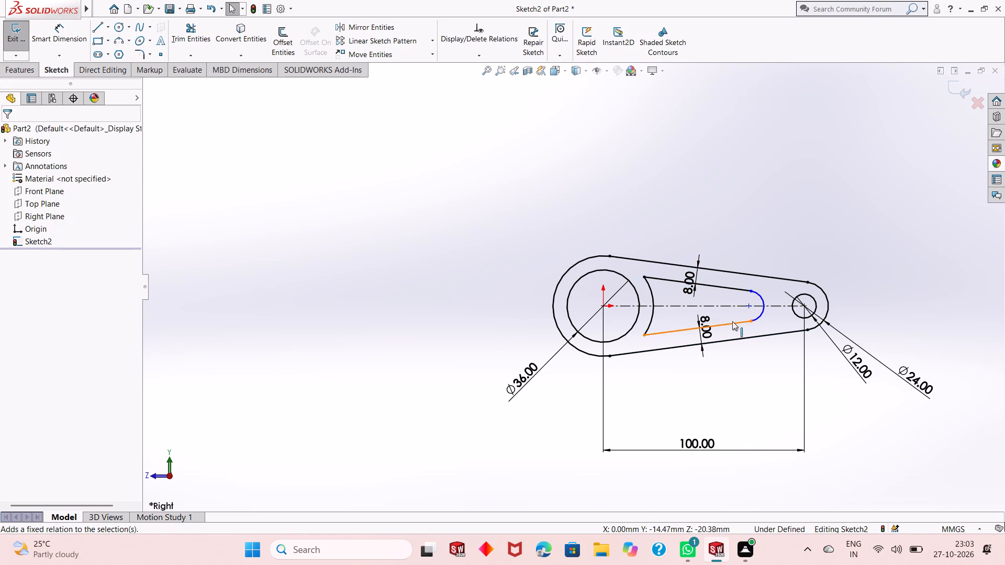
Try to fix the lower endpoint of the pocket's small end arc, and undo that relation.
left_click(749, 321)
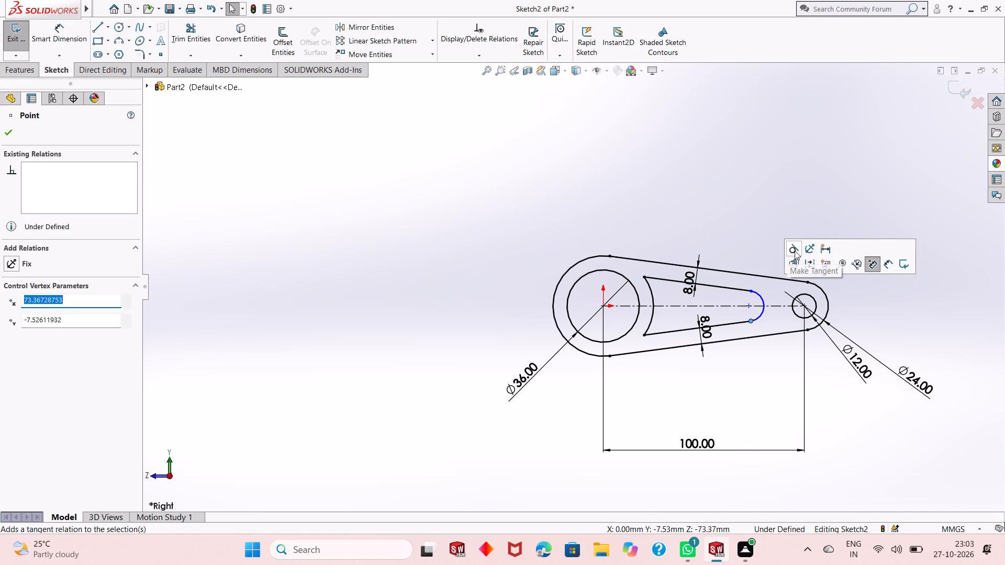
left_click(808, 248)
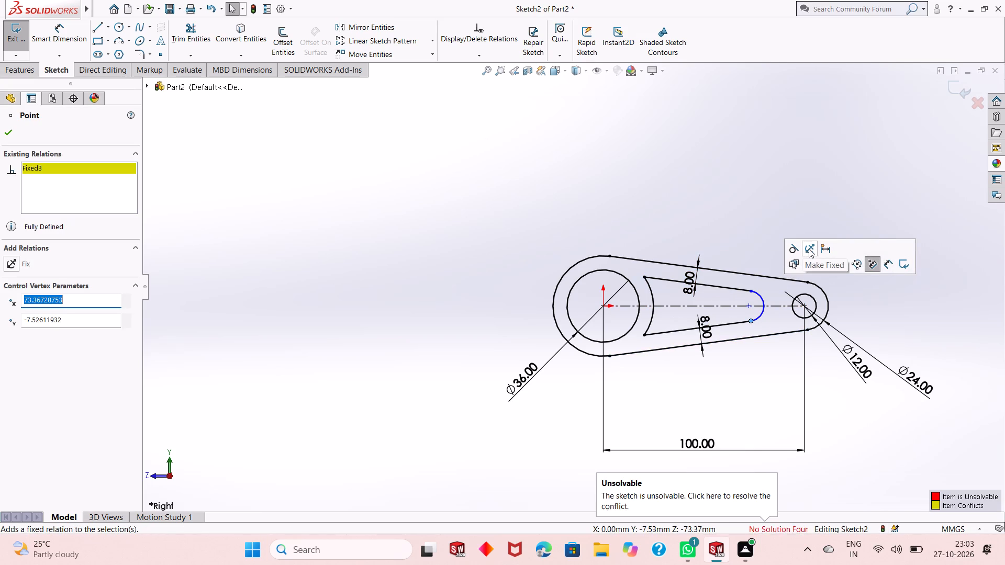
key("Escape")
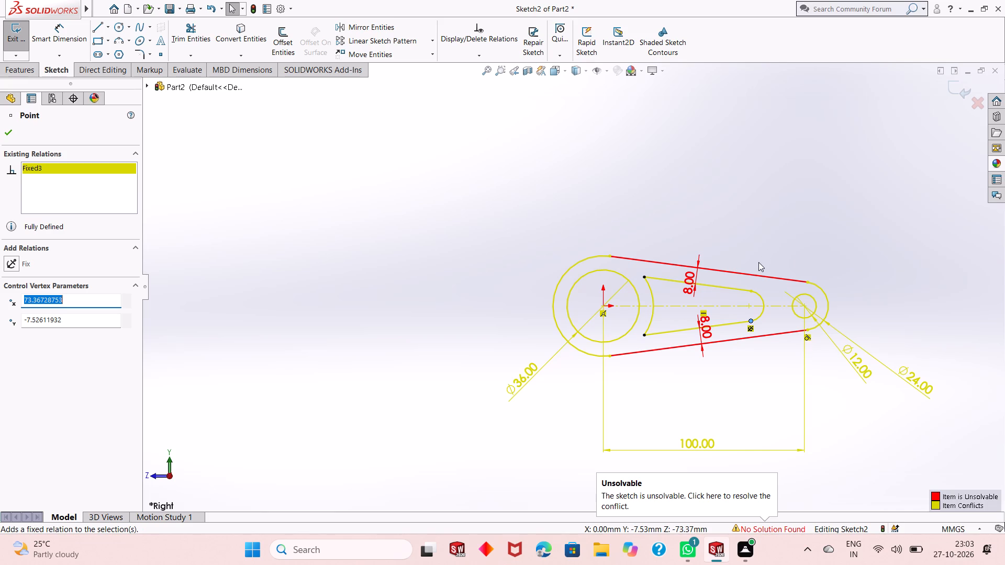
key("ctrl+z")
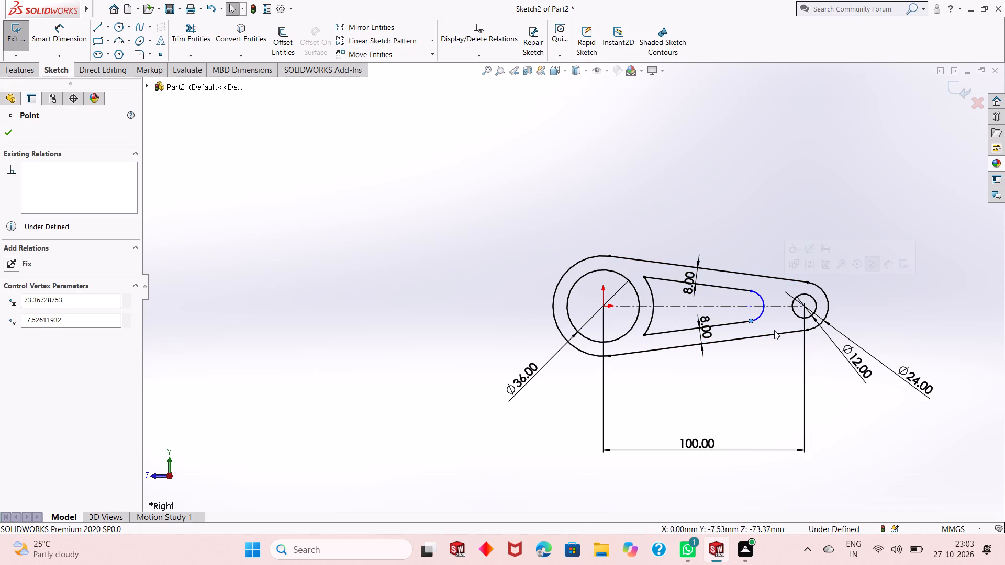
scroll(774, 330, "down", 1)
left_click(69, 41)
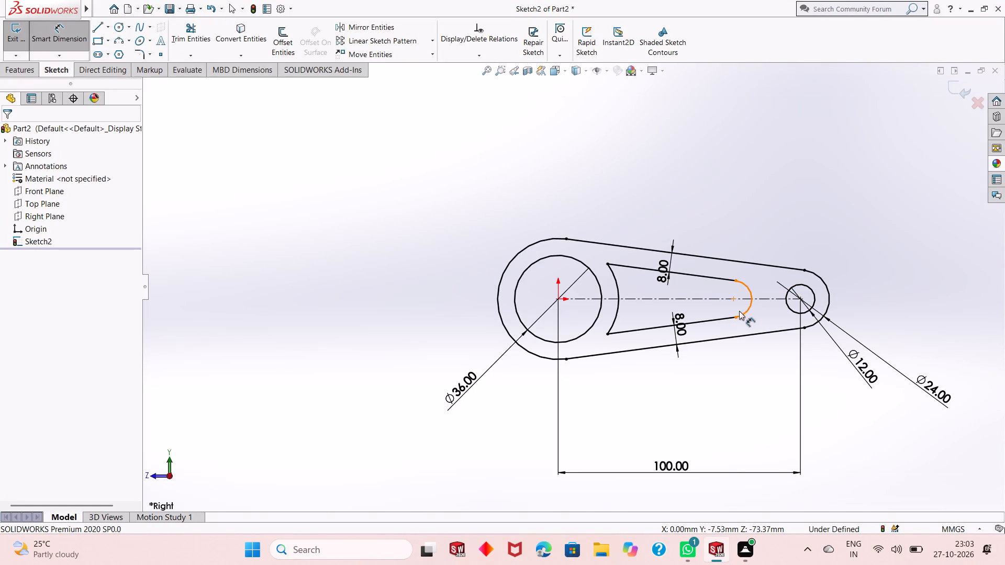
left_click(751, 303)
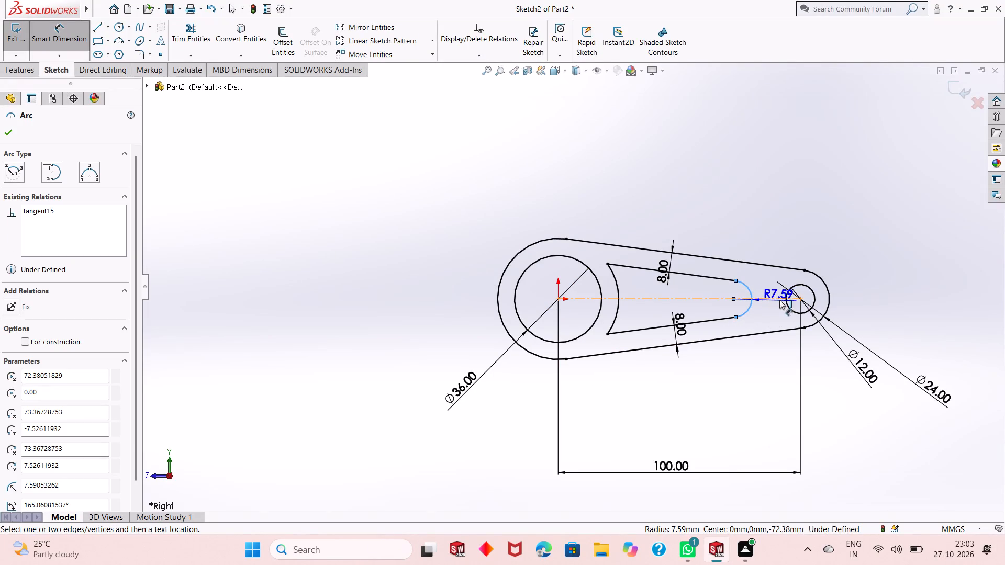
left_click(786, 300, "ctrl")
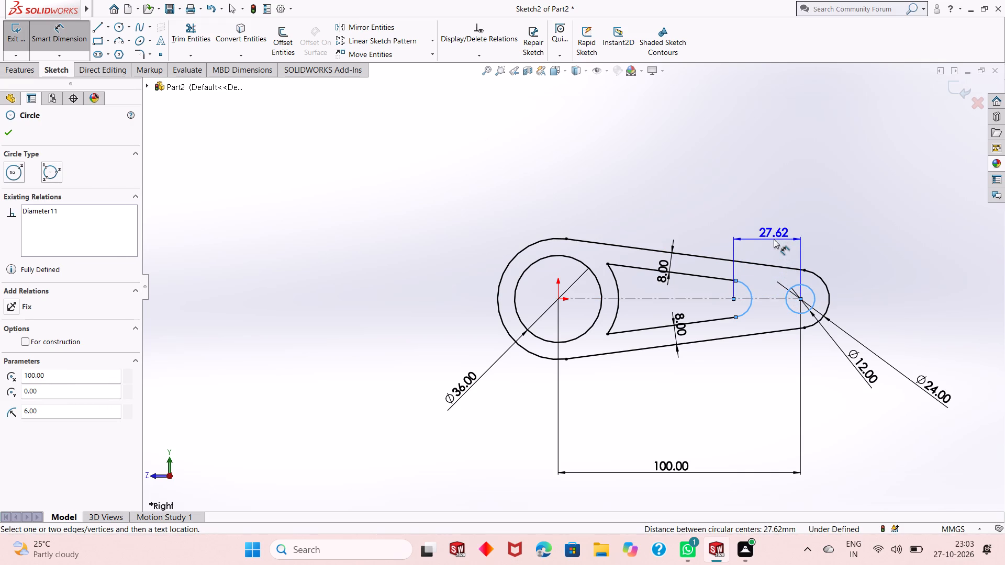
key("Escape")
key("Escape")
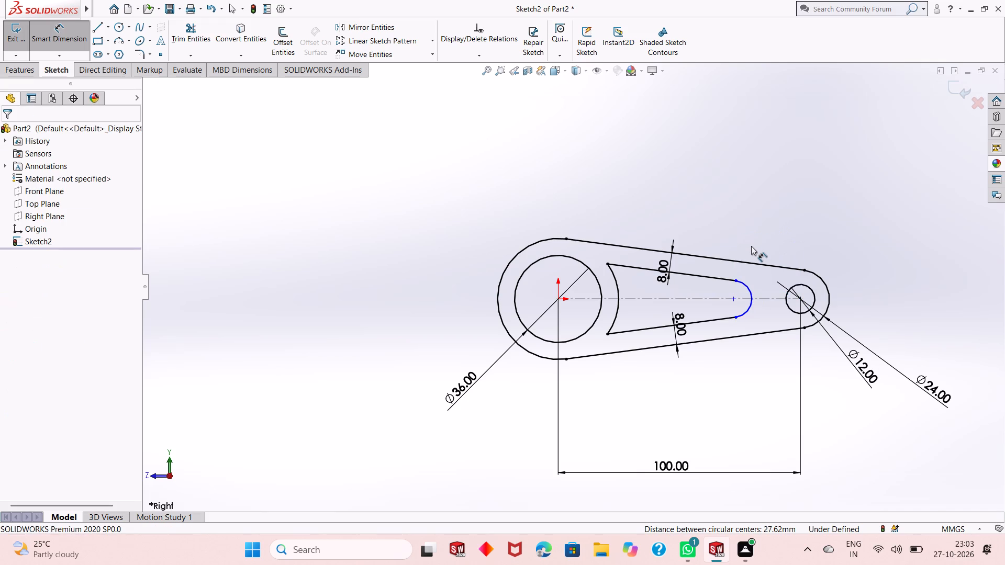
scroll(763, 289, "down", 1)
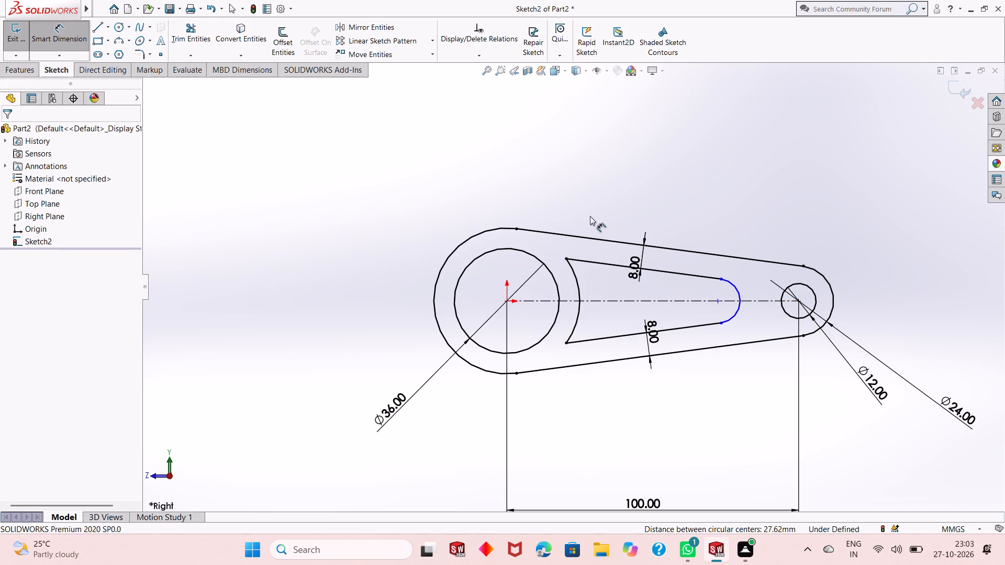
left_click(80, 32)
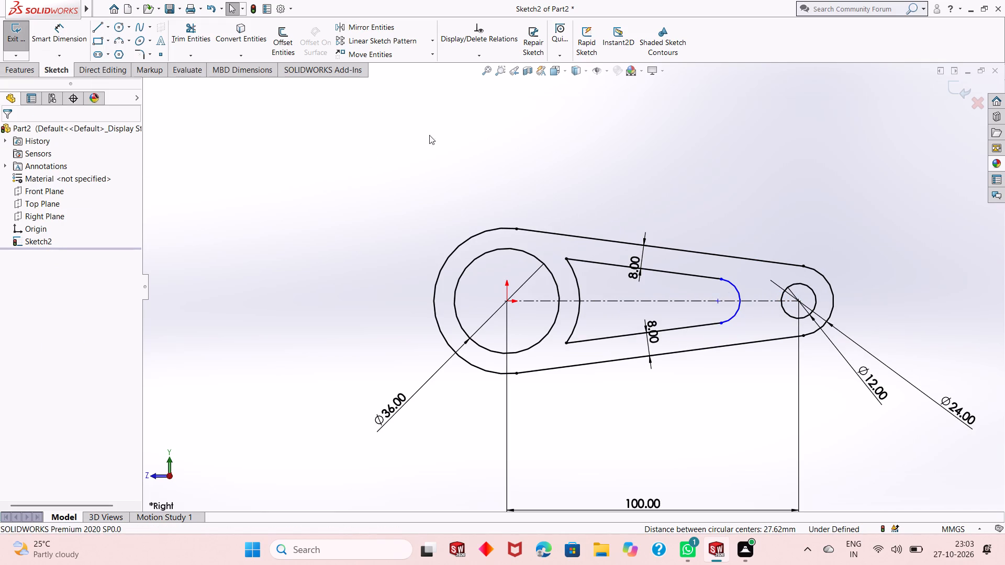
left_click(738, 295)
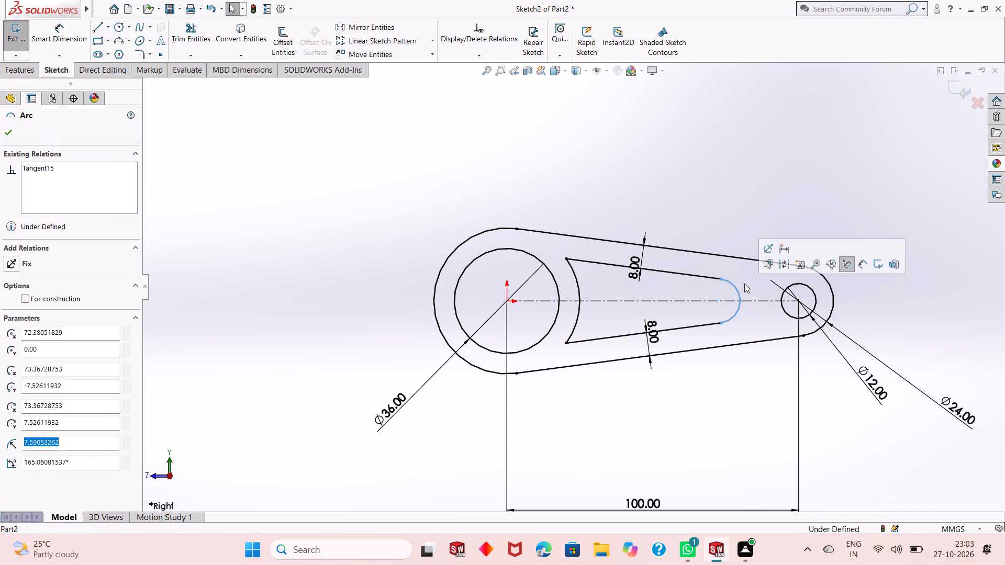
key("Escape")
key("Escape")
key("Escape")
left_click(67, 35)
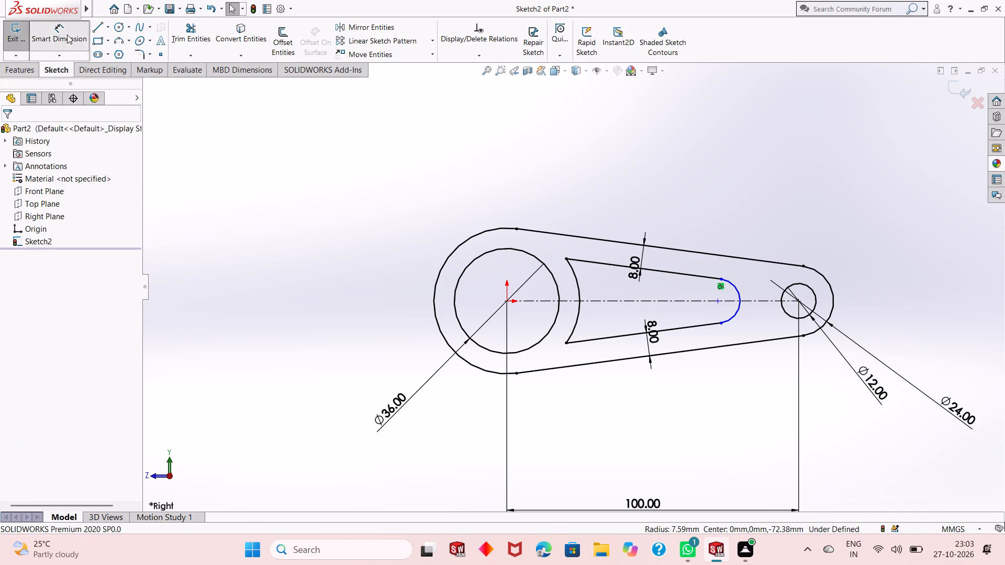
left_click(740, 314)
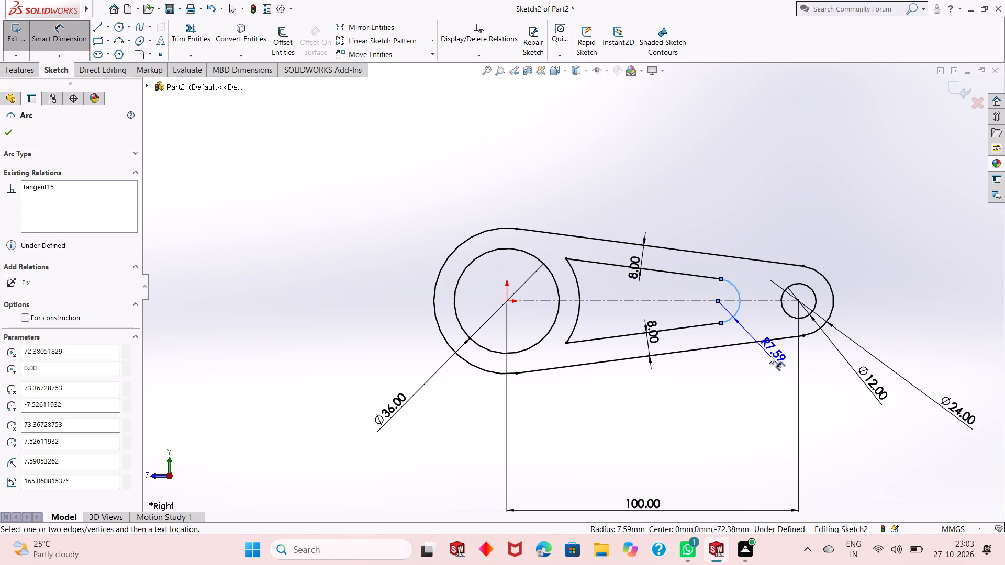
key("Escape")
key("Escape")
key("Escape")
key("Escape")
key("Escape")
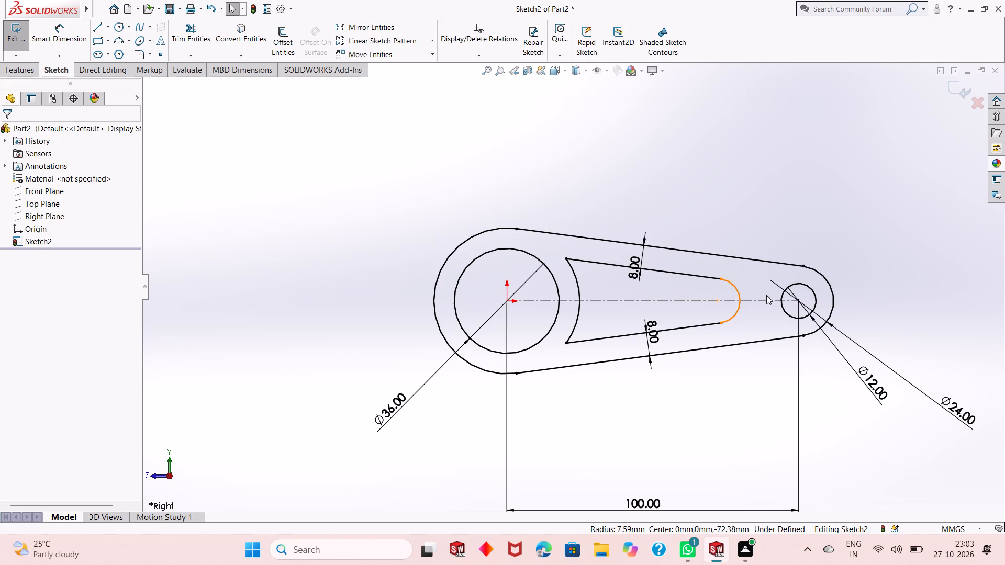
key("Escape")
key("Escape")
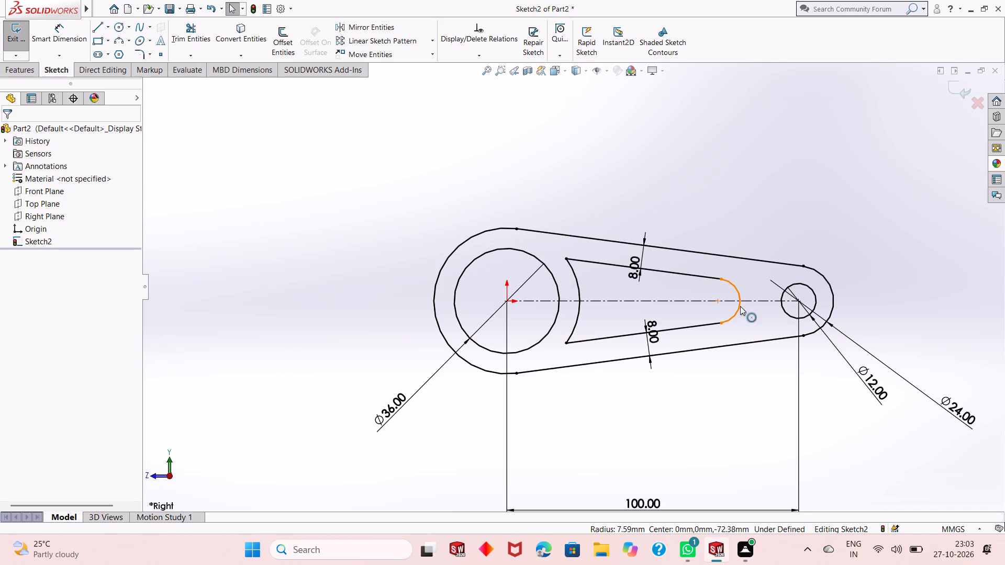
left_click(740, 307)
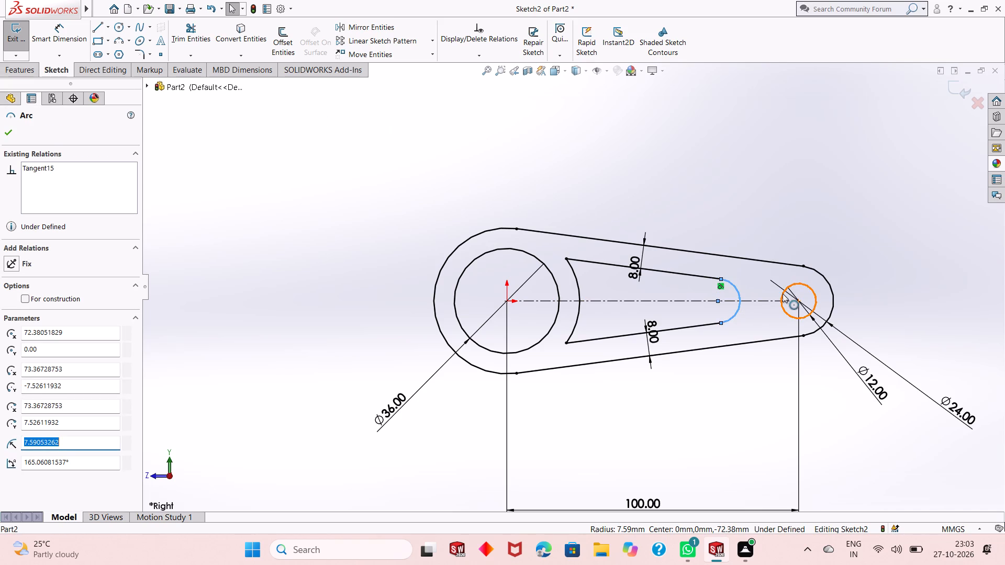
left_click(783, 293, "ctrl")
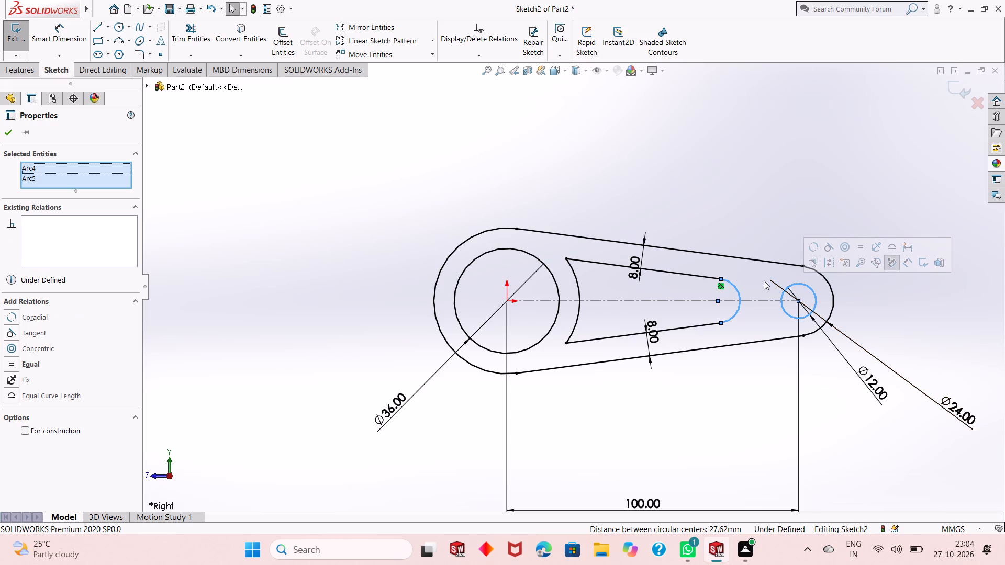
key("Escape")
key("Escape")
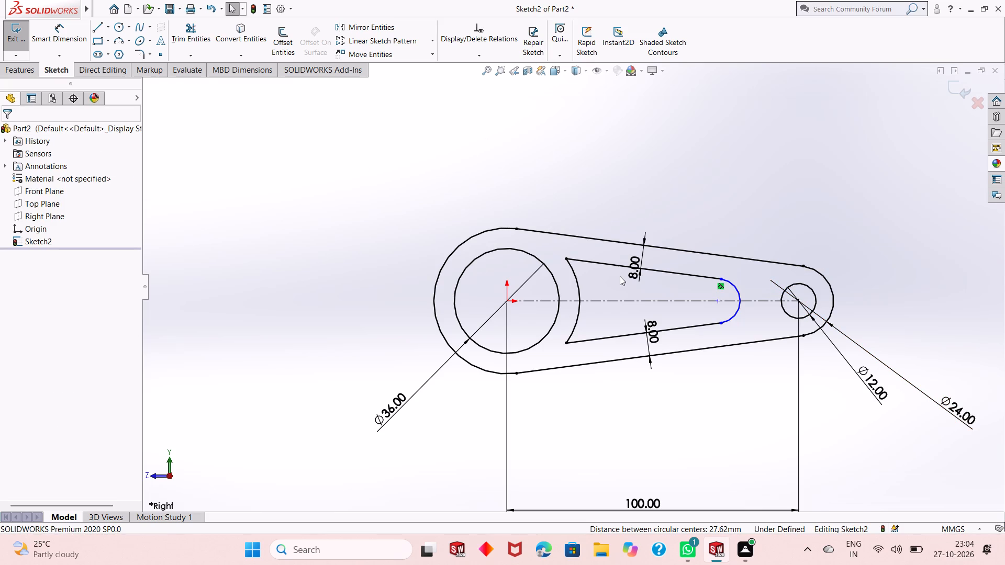
Dimension the horizontal centre distance between the pocket's small end arc and the 12 mm circle as 8 mm.
left_click(50, 44)
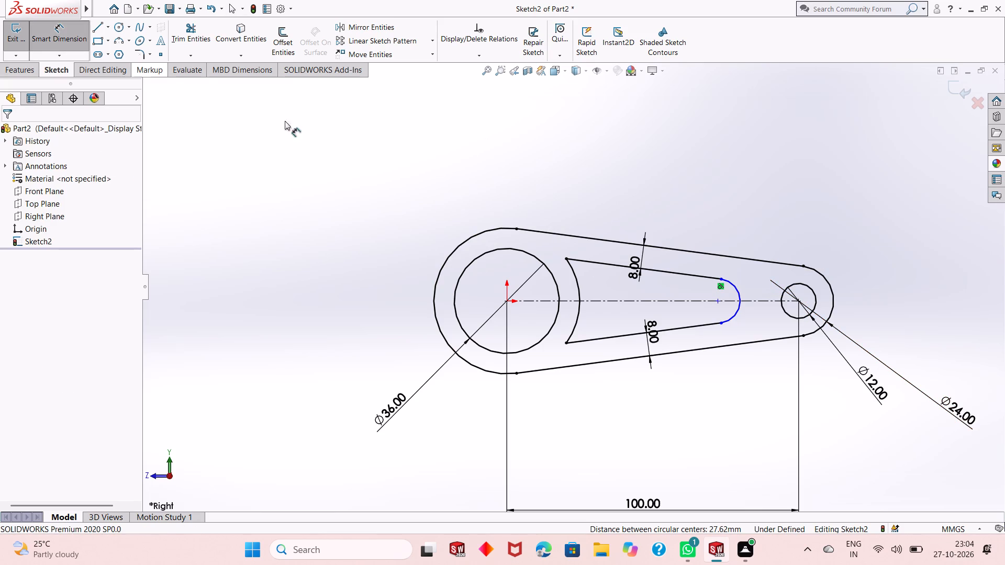
left_click(737, 309)
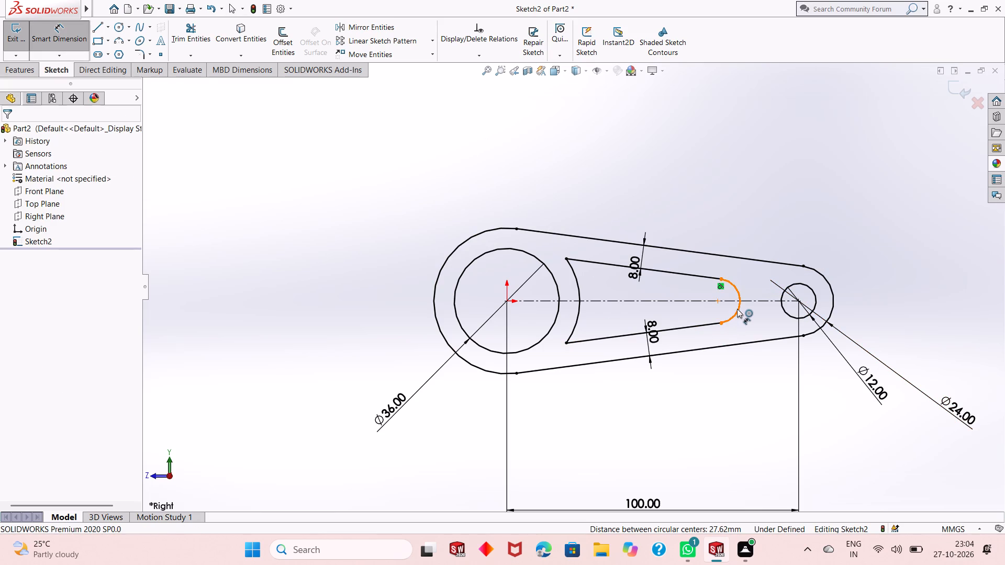
left_click(783, 294, "ctrl")
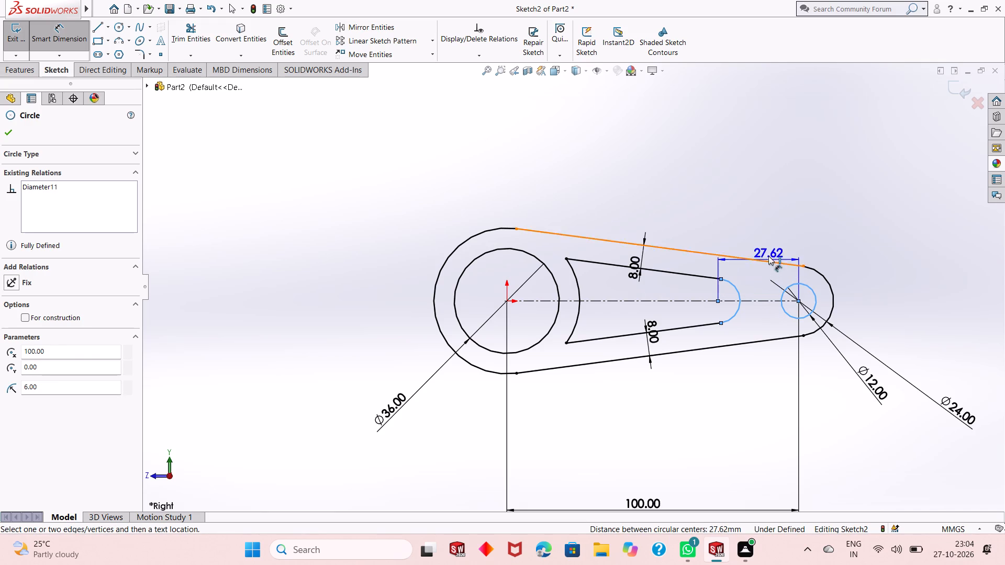
left_click(757, 222)
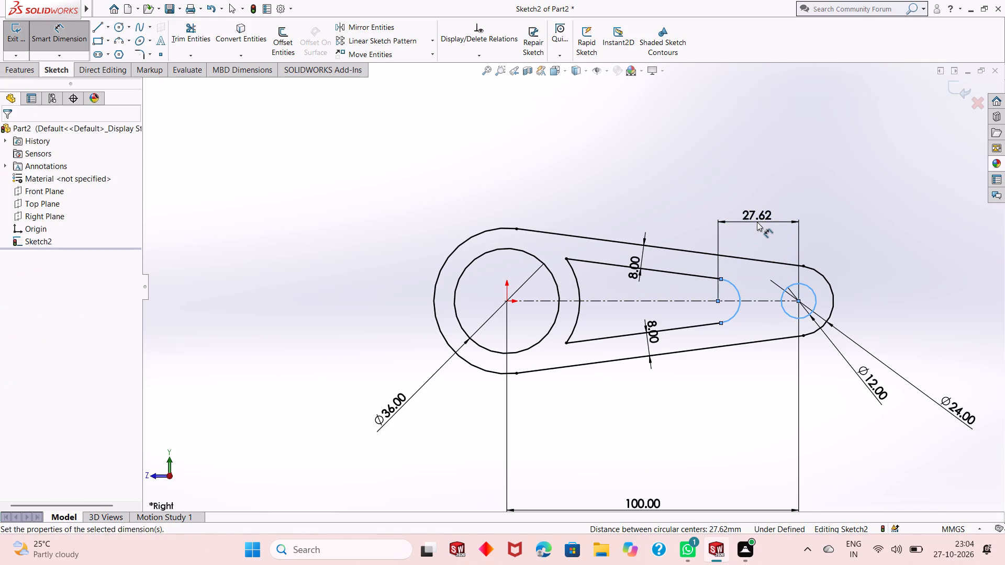
key("8")
key("Return")
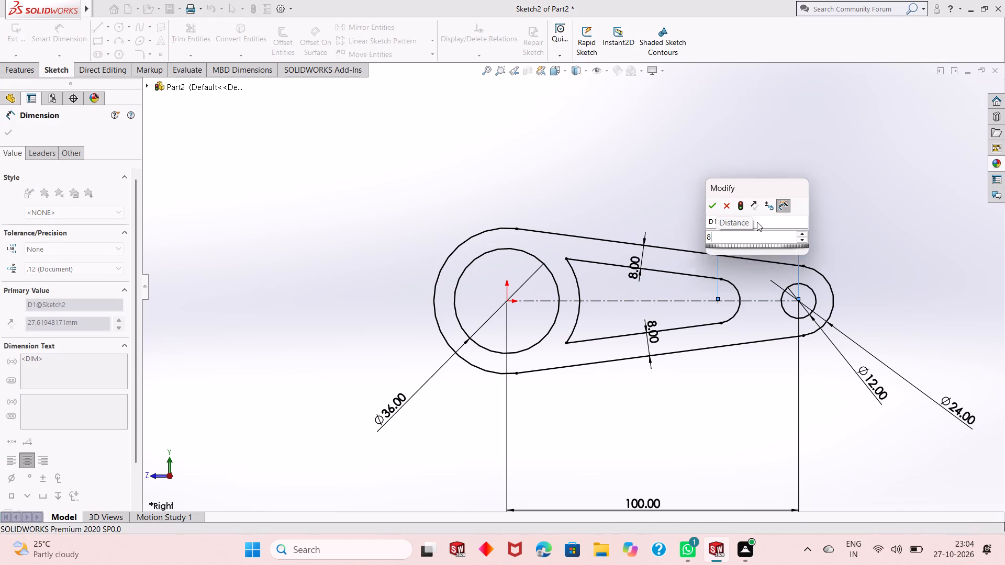
key("8")
key("Return")
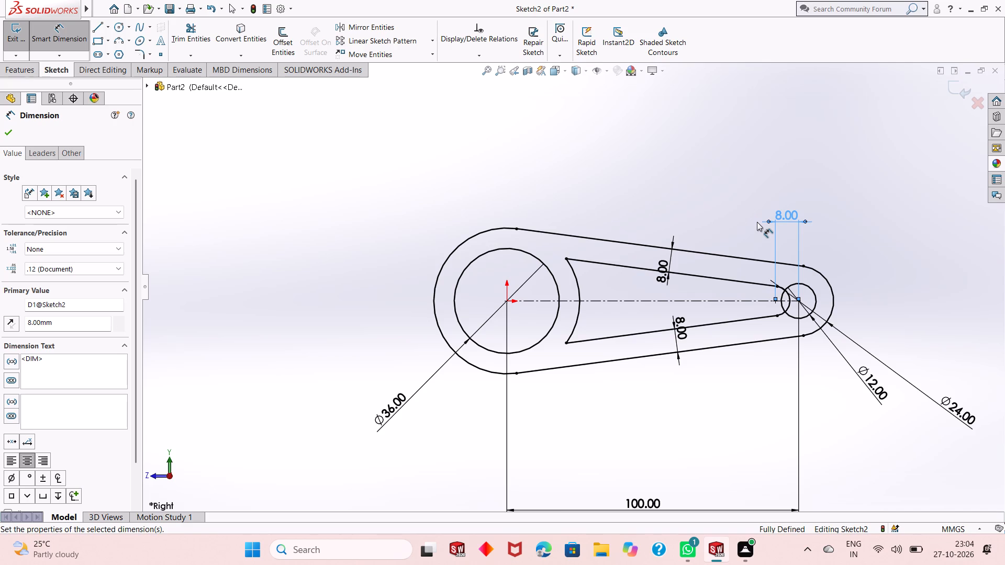
key("6")
key("Return")
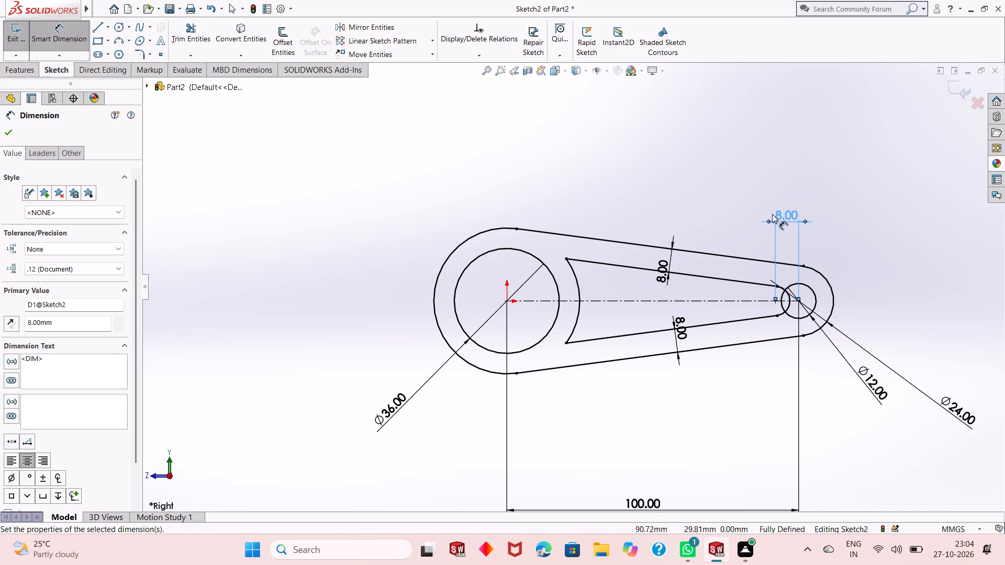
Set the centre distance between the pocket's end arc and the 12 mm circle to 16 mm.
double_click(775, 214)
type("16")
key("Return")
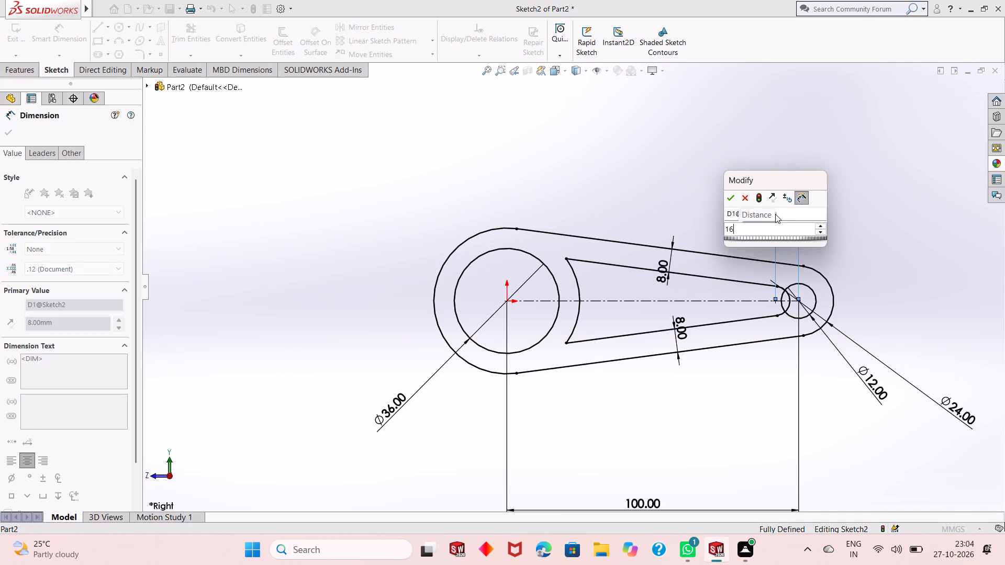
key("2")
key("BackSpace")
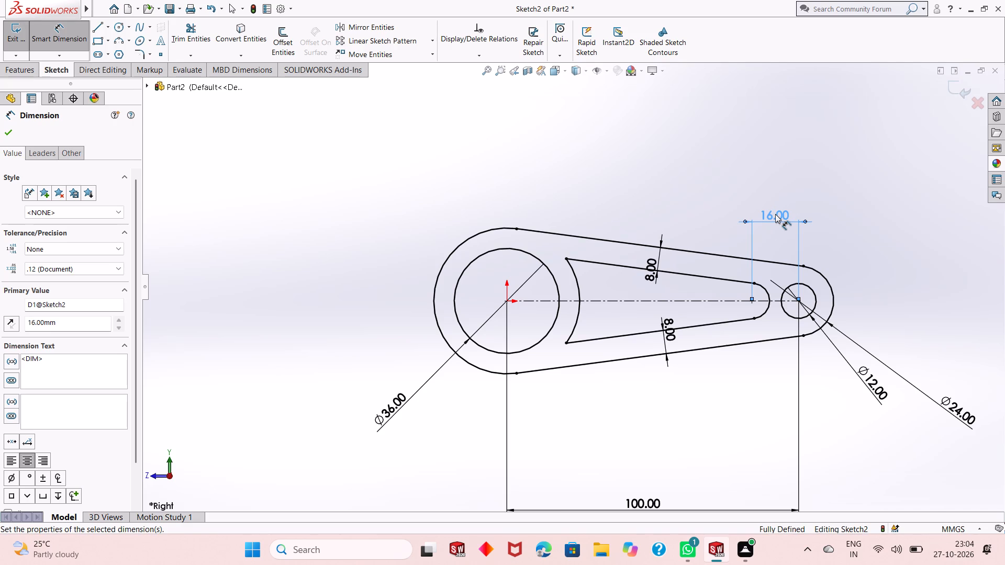
Set the centre distance between the pocket's end arc and the 12 mm circle to 22 mm, and finish dimensioning.
double_click(775, 214)
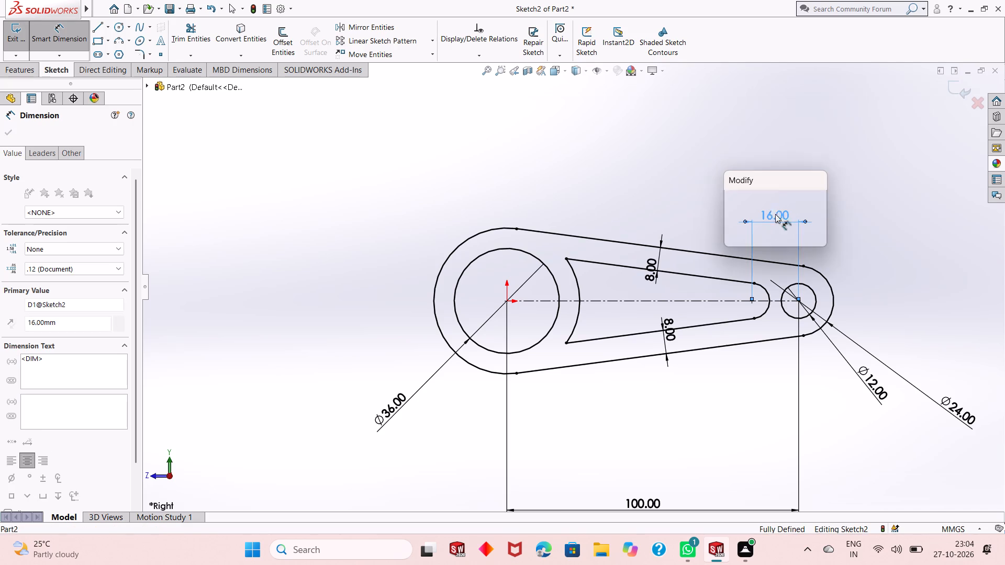
type("16+")
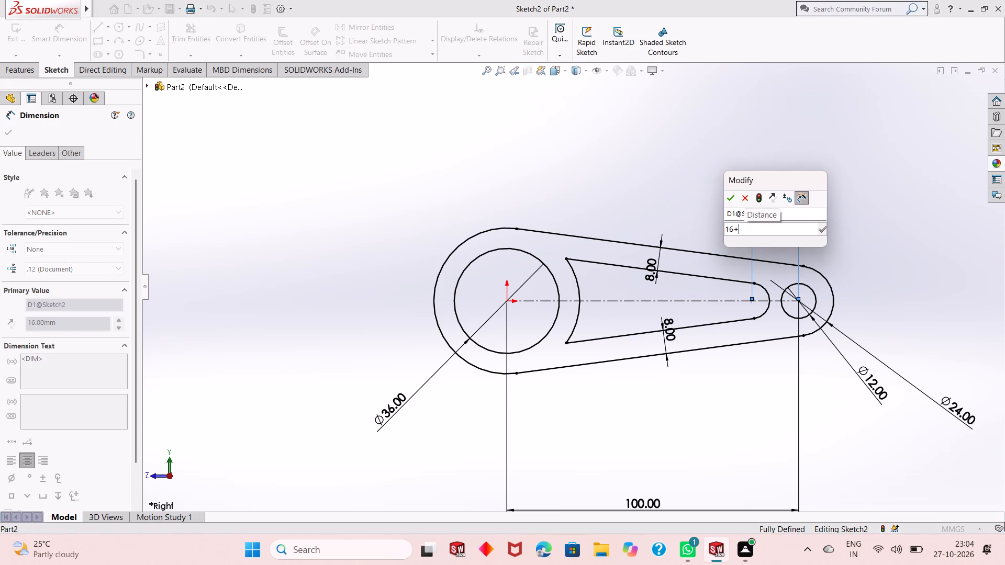
key("6")
key("Return")
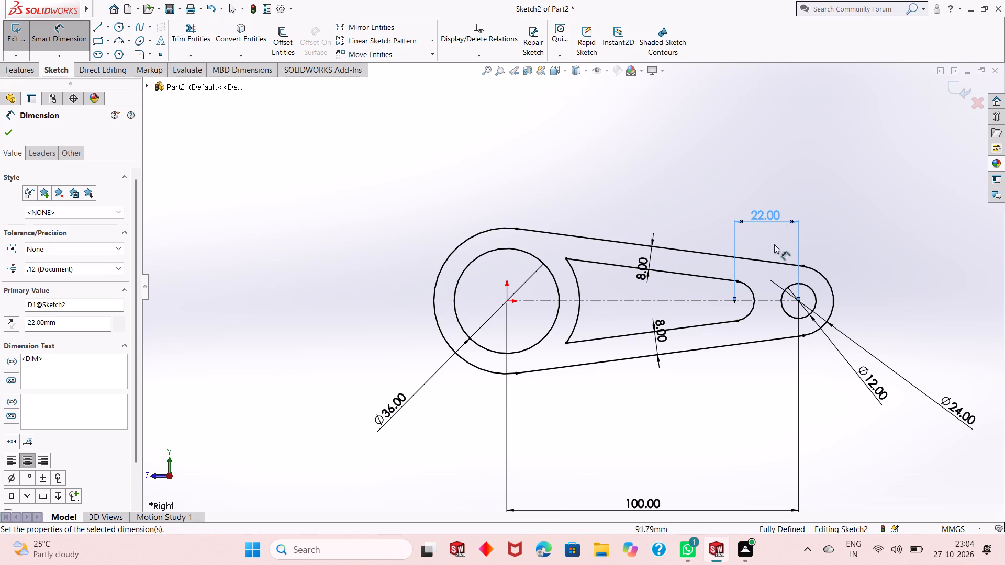
right_click(850, 175)
left_click(874, 207)
Add 5 mm sketch fillets to the pocket's upper and lower corners beside the 36 mm circle.
scroll(739, 304, "up", 3)
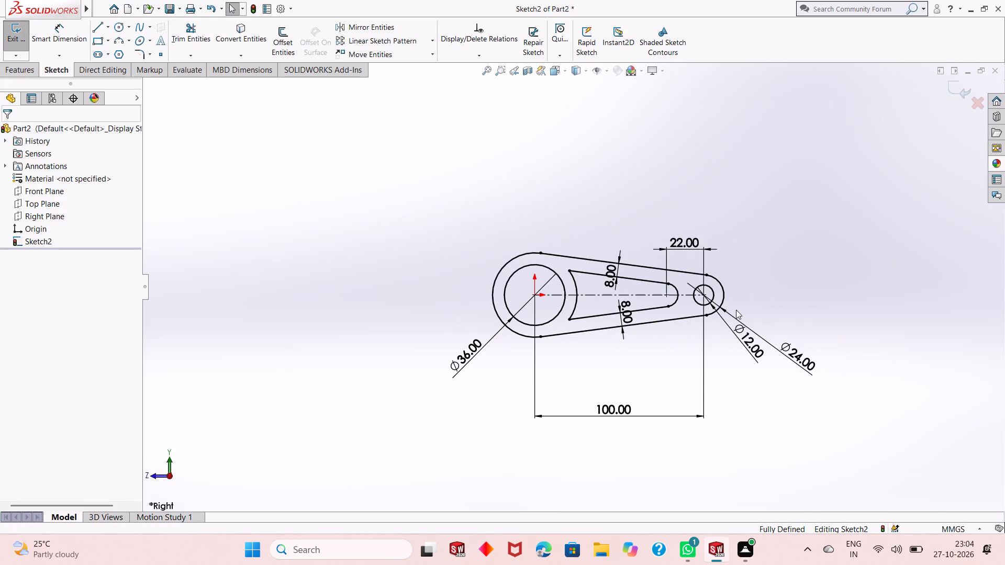
middle_click_drag(650, 345, 650, 345)
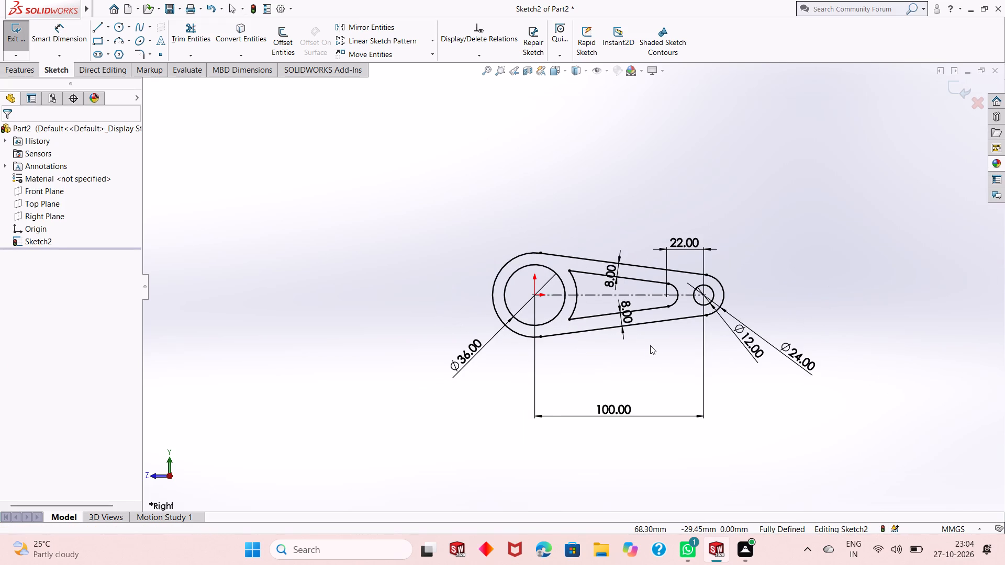
middle_click_drag(650, 345, 654, 351)
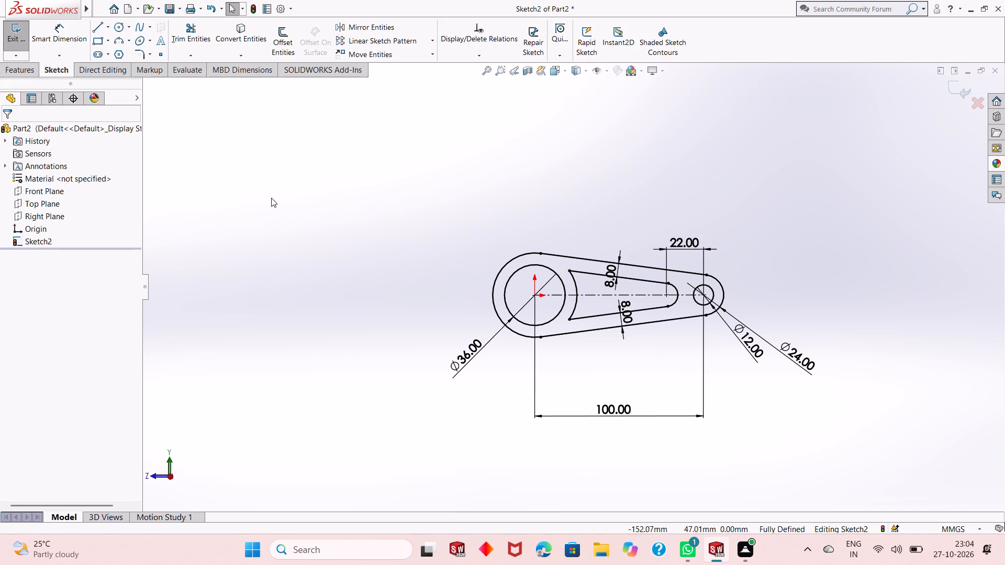
left_click(138, 50)
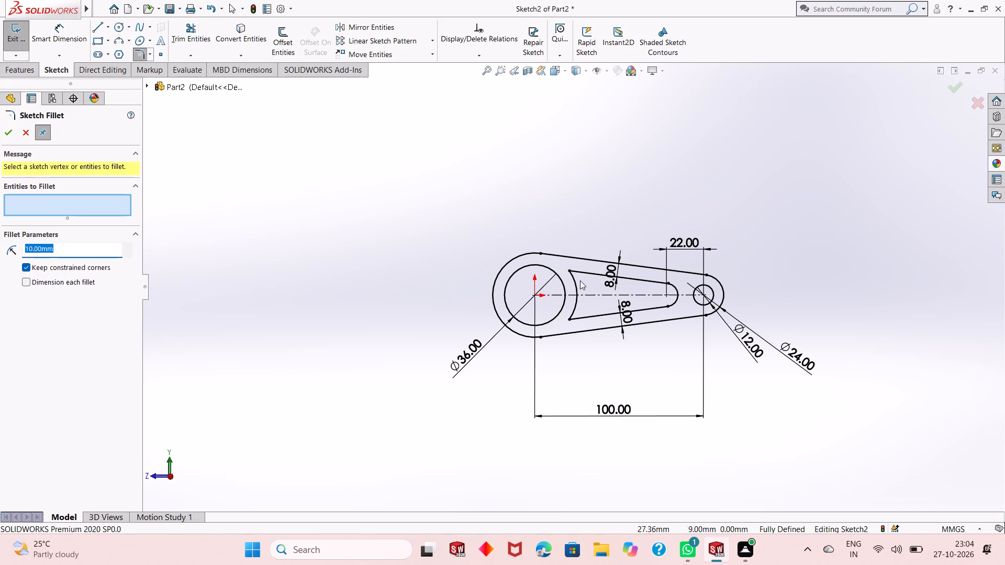
key("5")
key("Return")
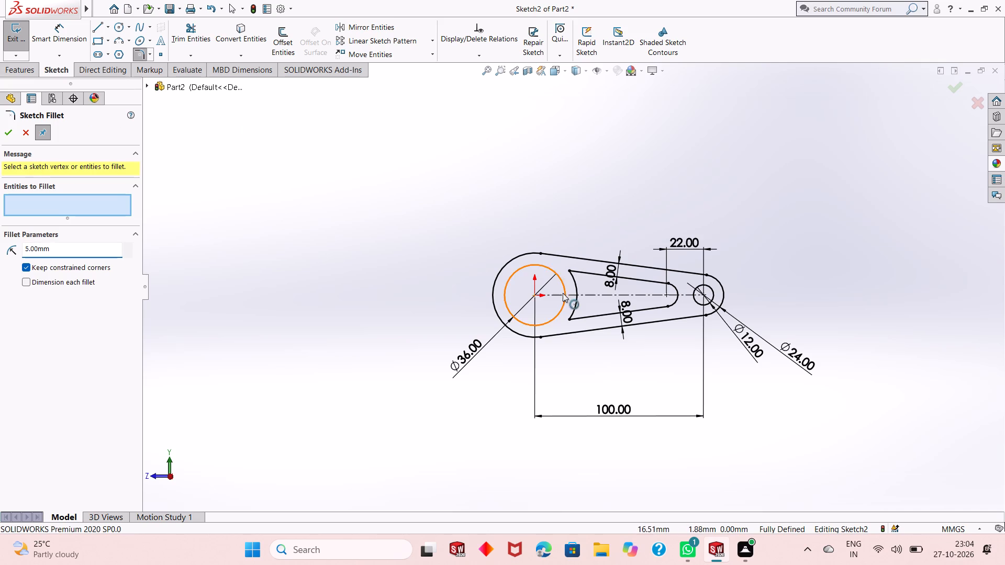
left_click(567, 270)
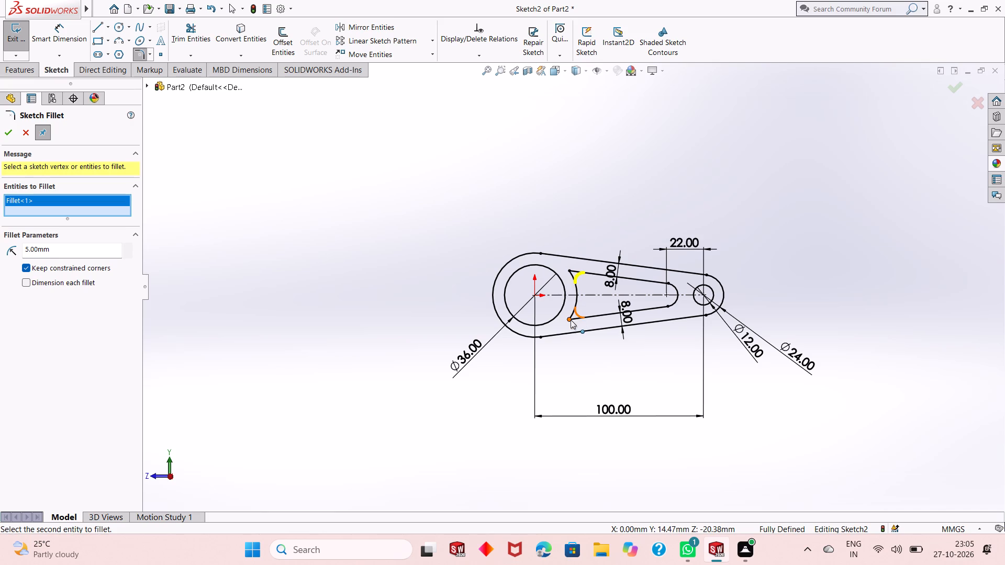
left_click(571, 320)
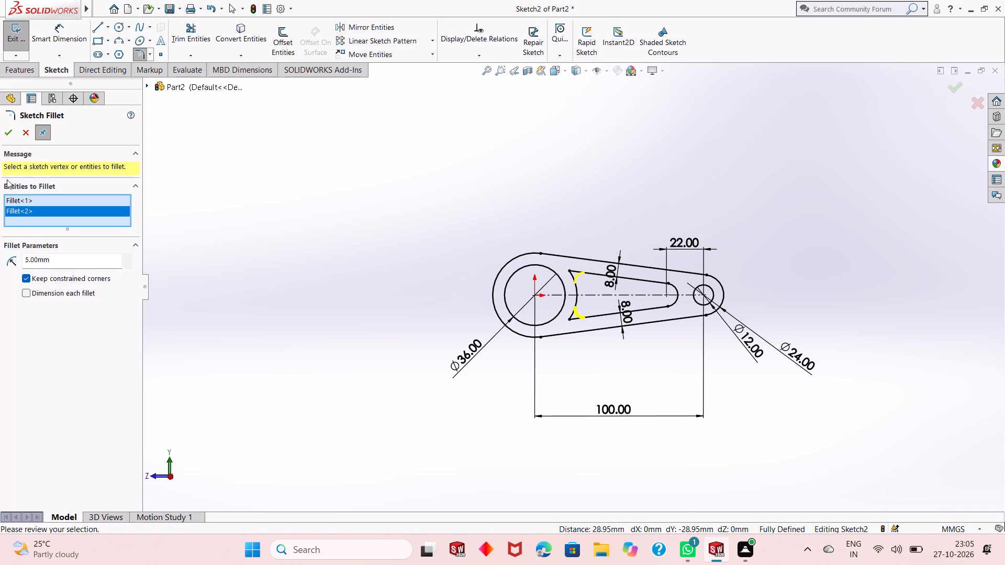
left_click(8, 132)
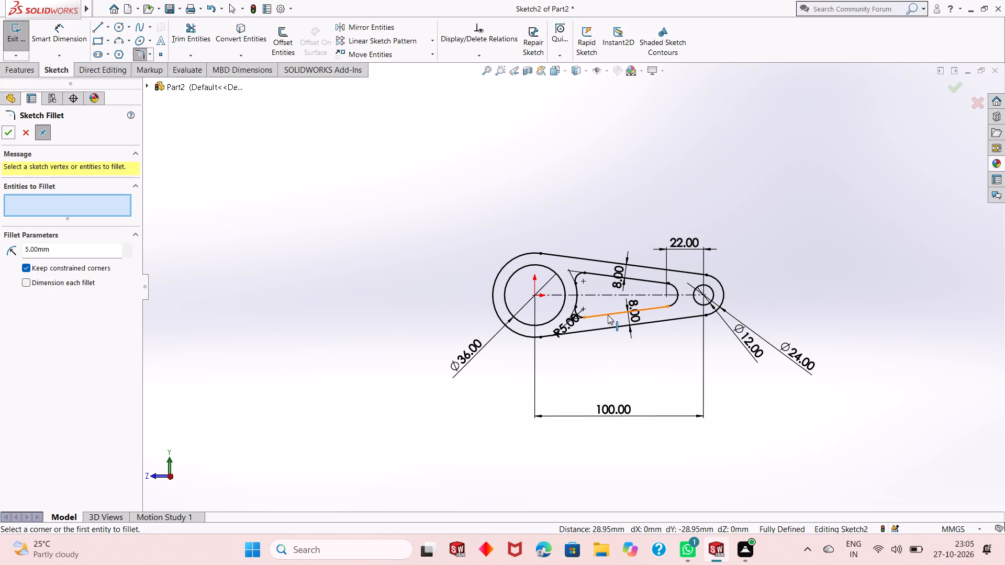
scroll(565, 329, "up", 1)
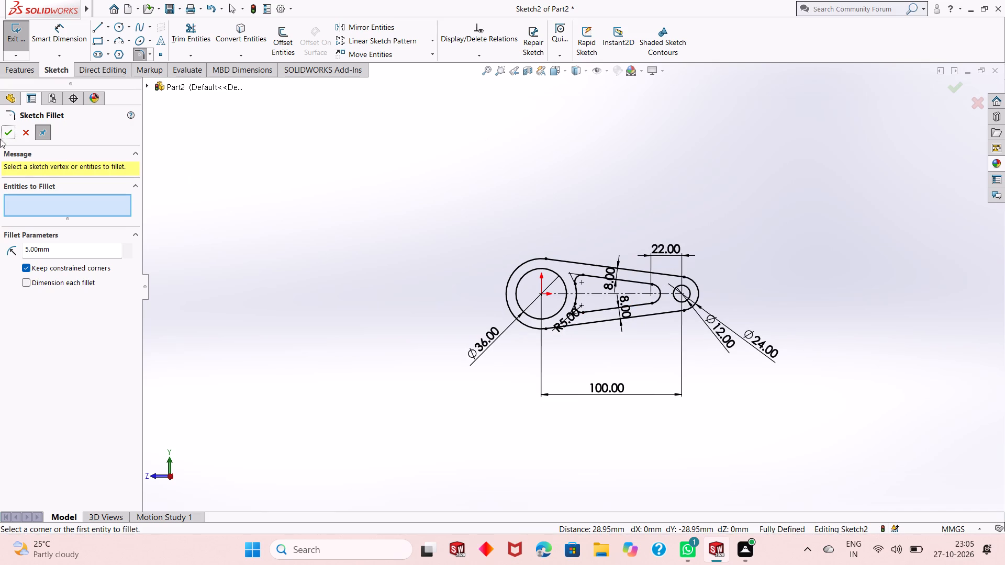
left_click(3, 130)
Extrude the link sketch as a boss with a Mid Plane end condition and a depth of 60 mm.
left_click(18, 74)
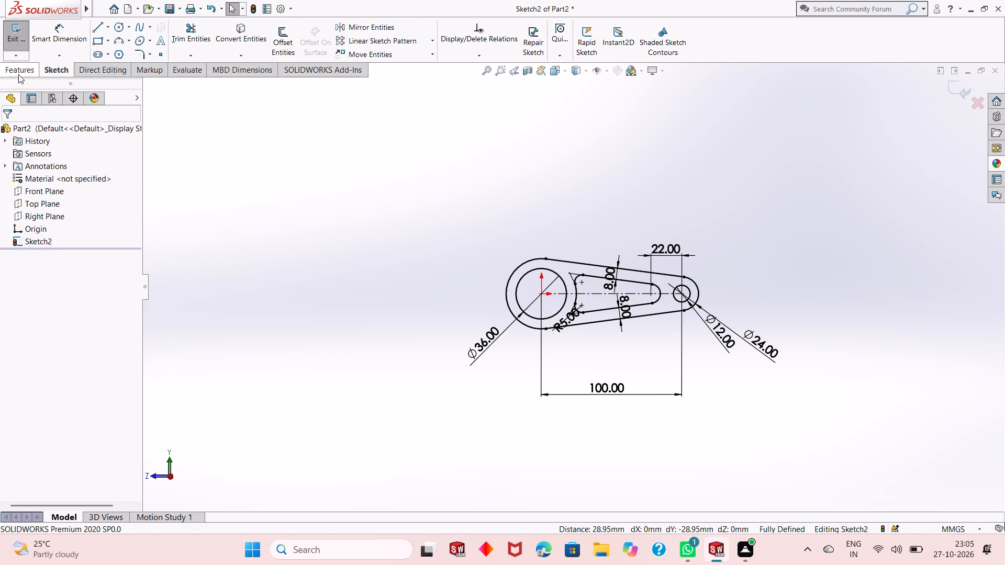
left_click(24, 50)
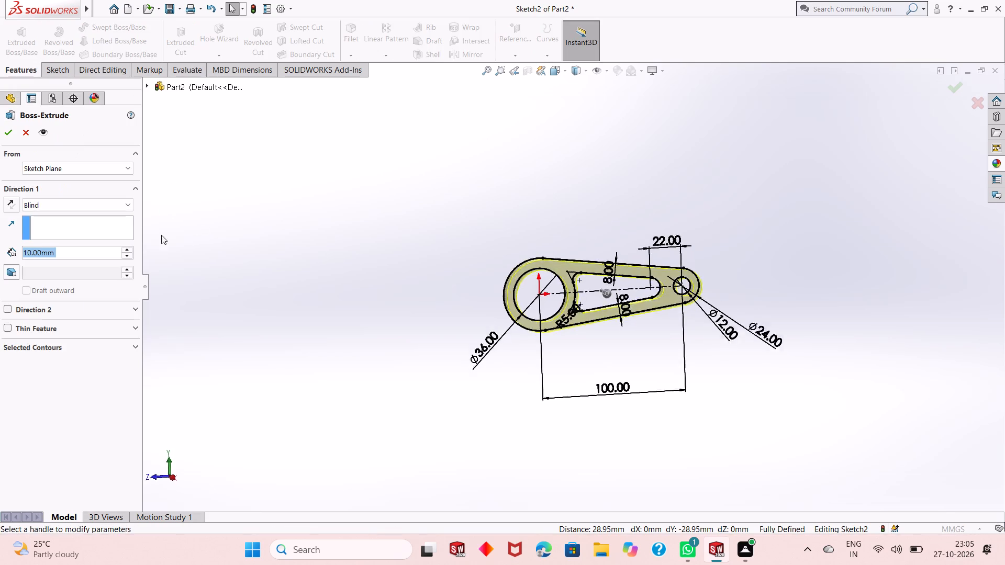
left_click(95, 211)
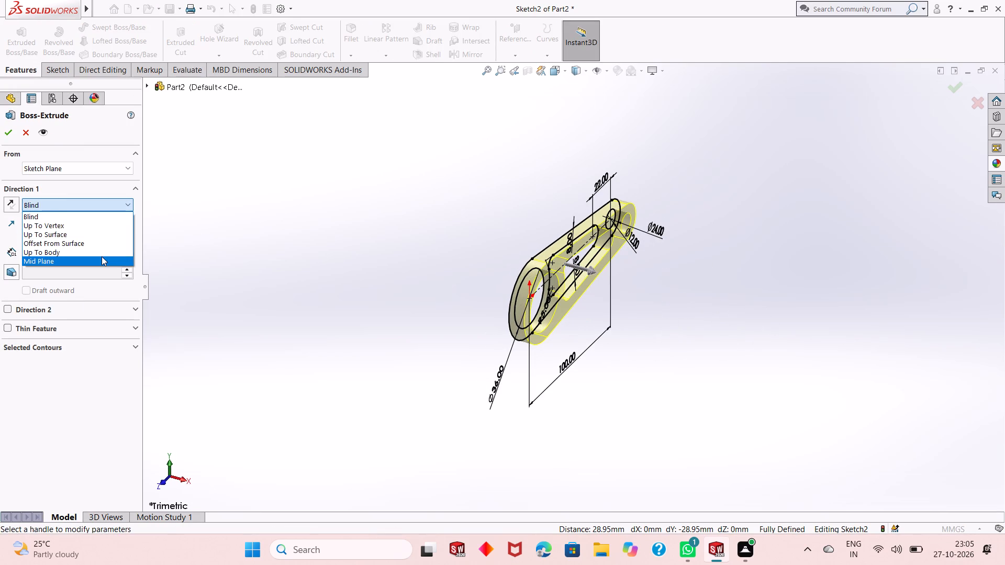
left_click(102, 257)
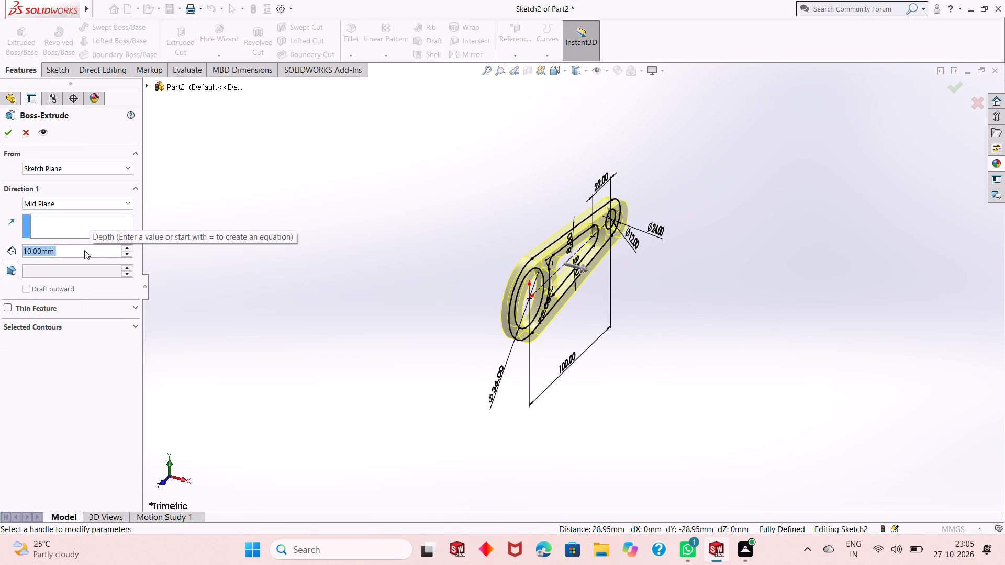
type("62")
key("BackSpace")
key("0")
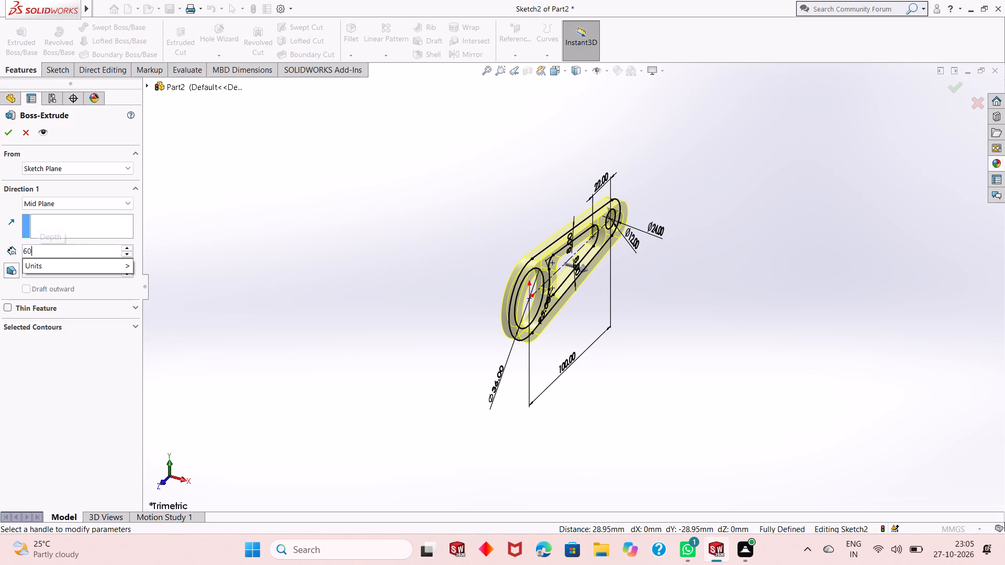
key("Return")
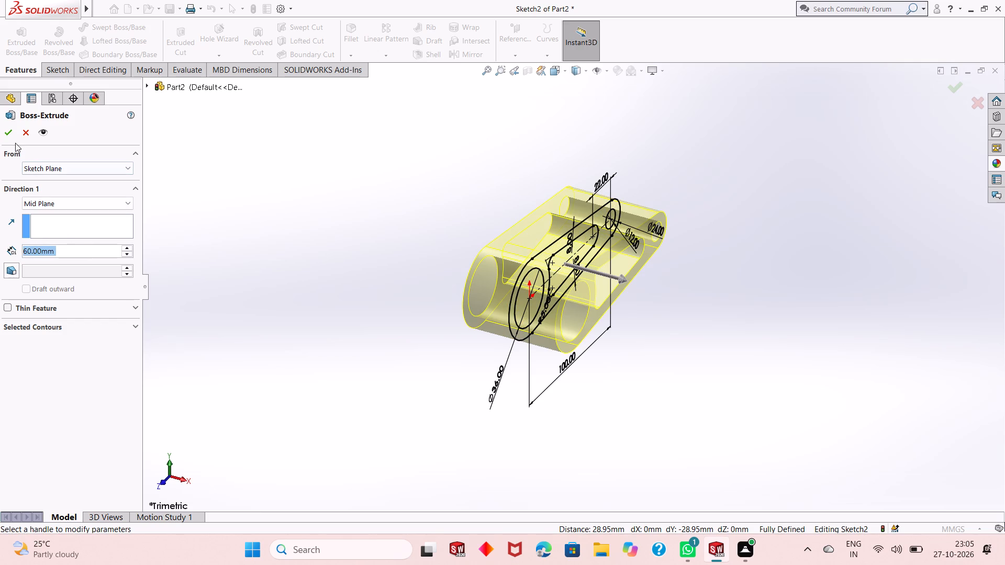
left_click(9, 135)
left_click(409, 355)
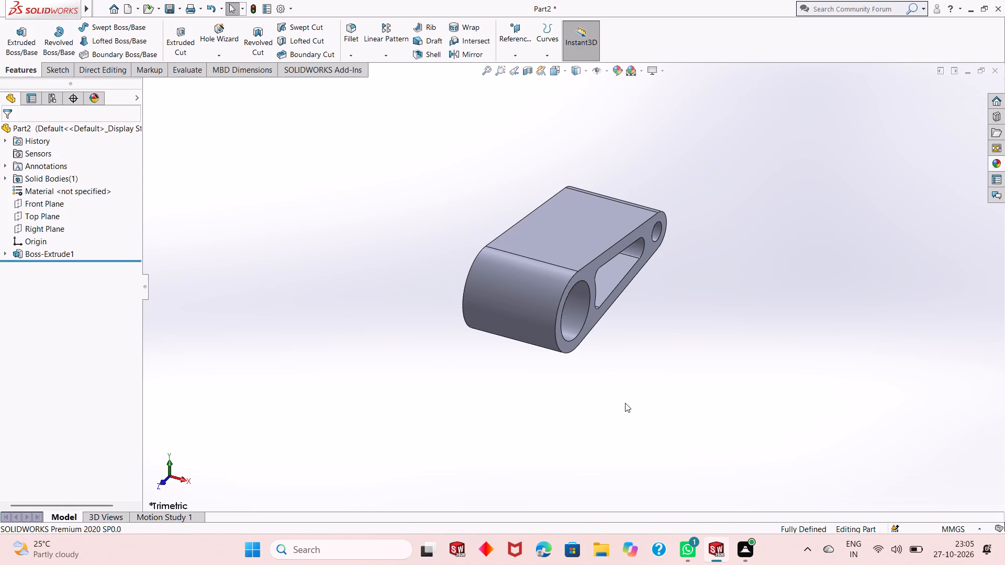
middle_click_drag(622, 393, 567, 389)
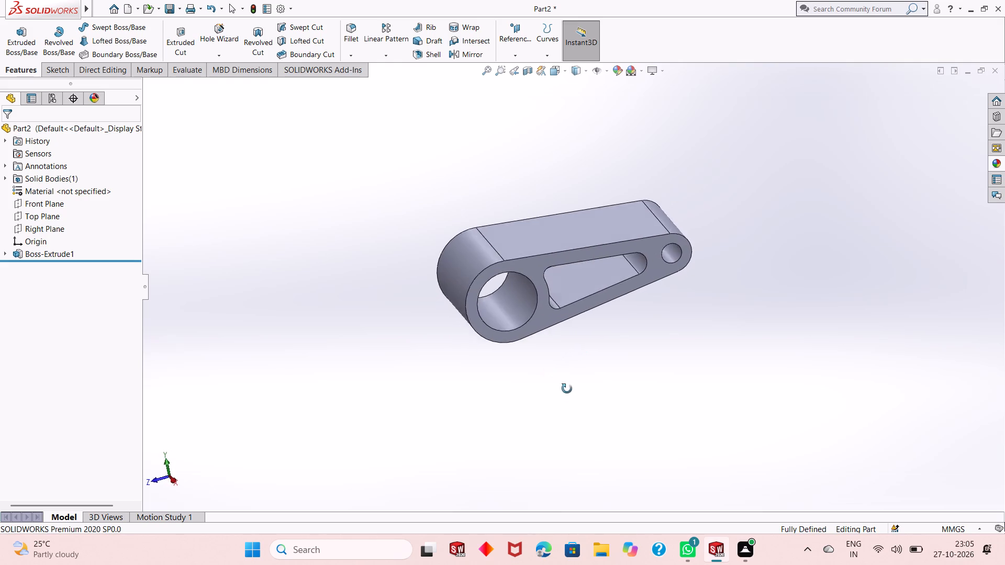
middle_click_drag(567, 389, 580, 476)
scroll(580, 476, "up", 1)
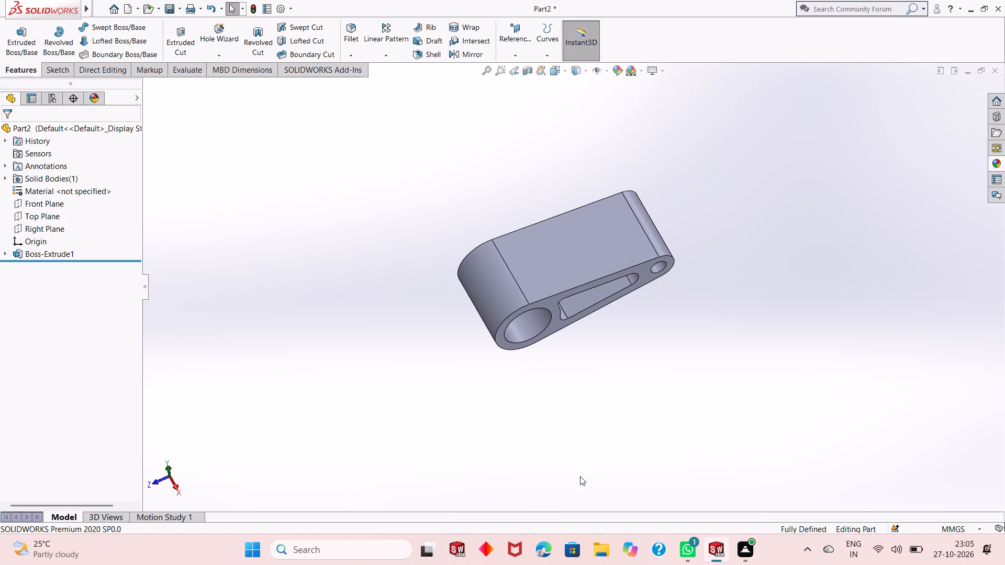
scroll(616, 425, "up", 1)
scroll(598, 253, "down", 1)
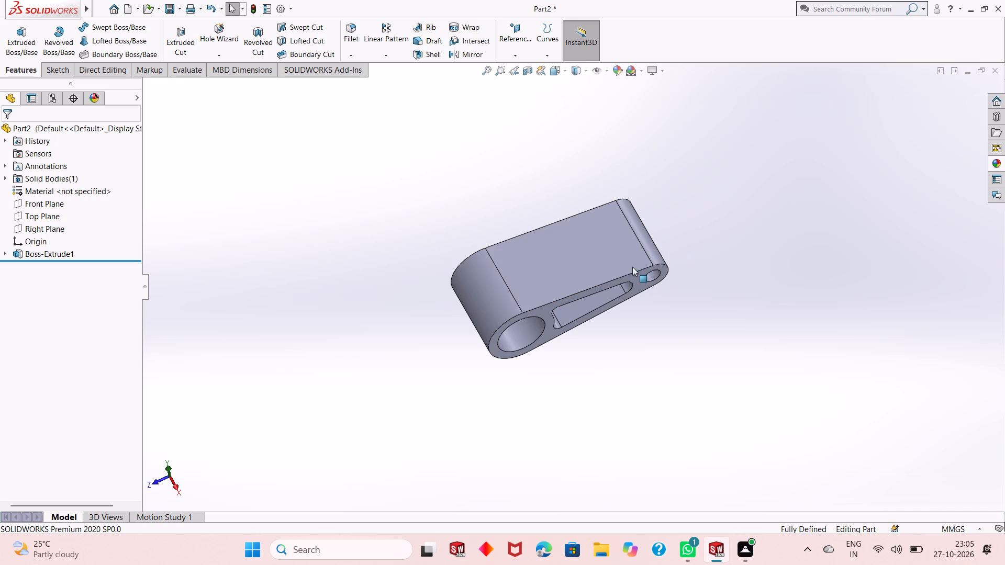
Inspect the extruded link from several angles, including both end bores and the filleted pocket.
scroll(627, 269, "up", 1)
middle_click_drag(620, 322, 629, 187)
middle_click_drag(613, 277, 608, 251)
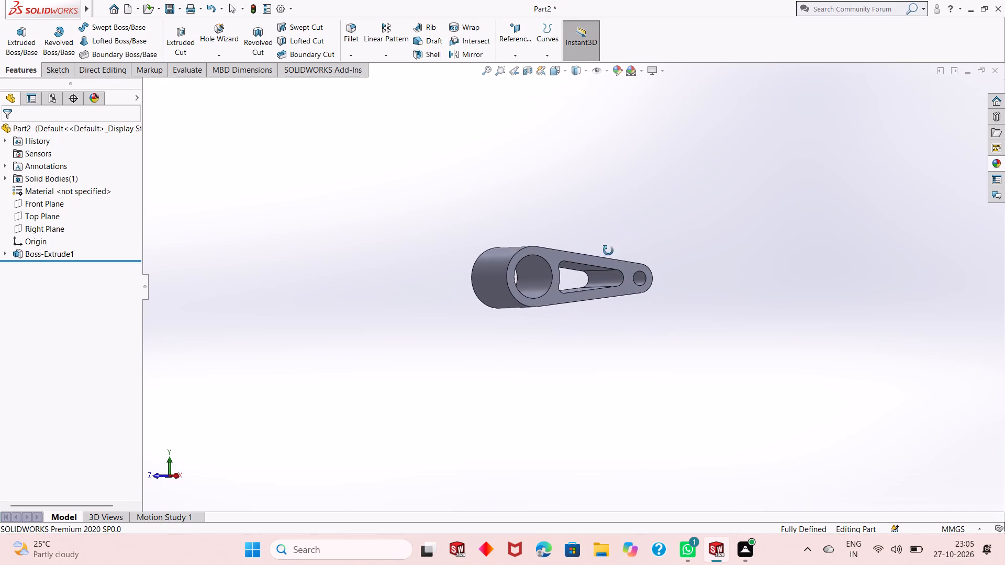
middle_click_drag(608, 251, 618, 355)
scroll(572, 255, "down", 3)
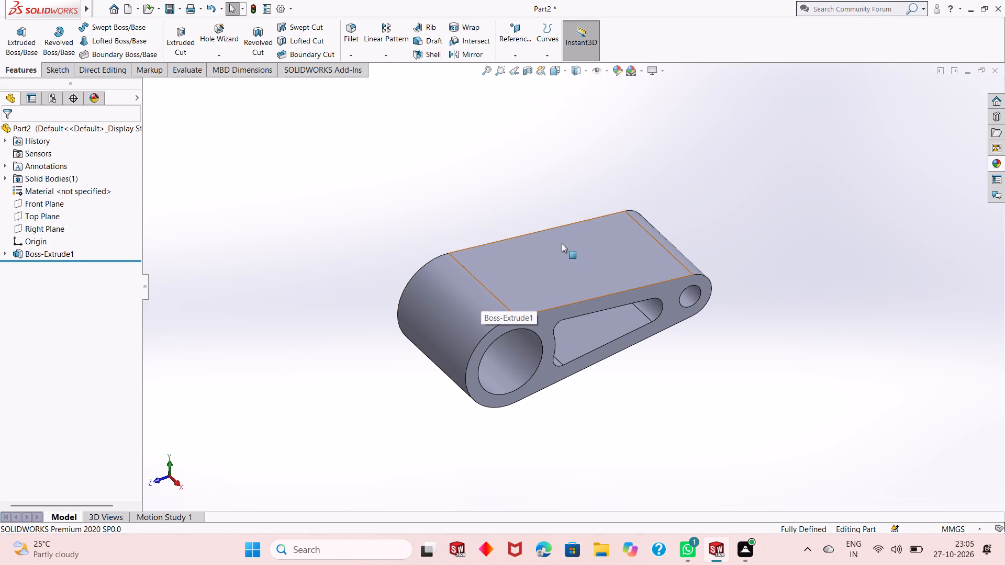
left_click(562, 242)
left_click(543, 184)
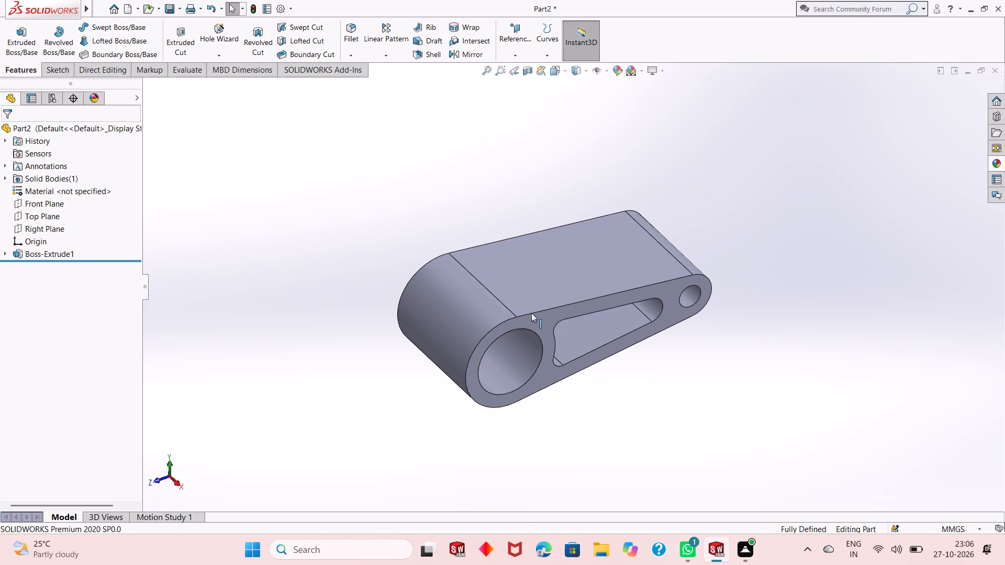
middle_click_drag(524, 324, 422, 251)
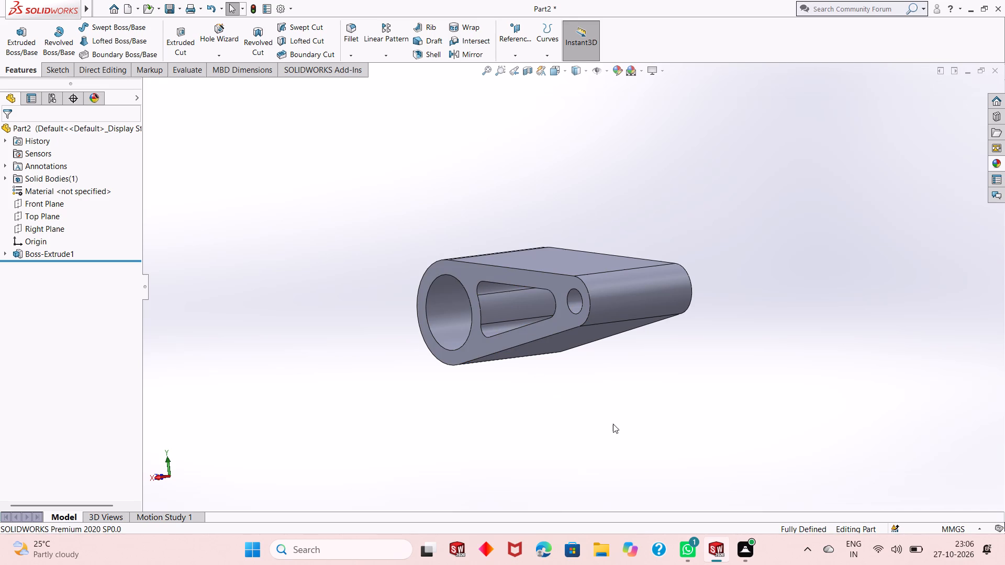
middle_click_drag(590, 395, 633, 383)
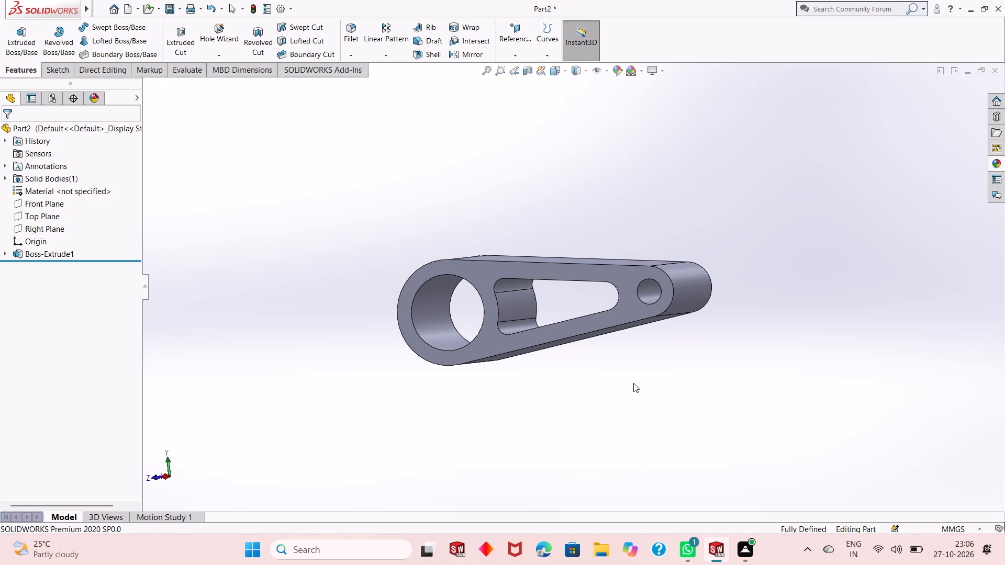
scroll(564, 297, "down", 3)
scroll(428, 312, "up", 1)
middle_click_drag(429, 312, 435, 312)
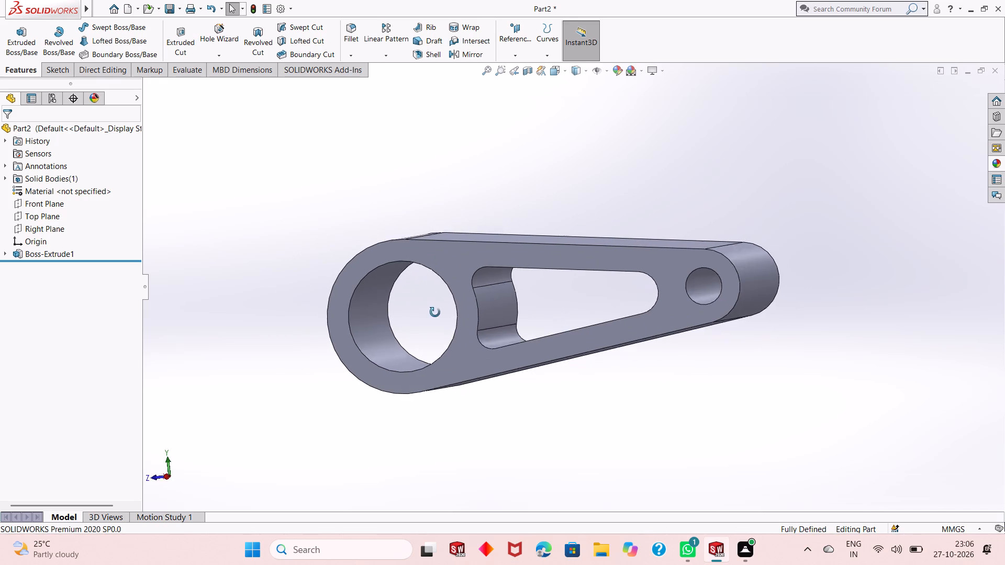
middle_click_drag(435, 312, 472, 311)
scroll(483, 299, "down", 1)
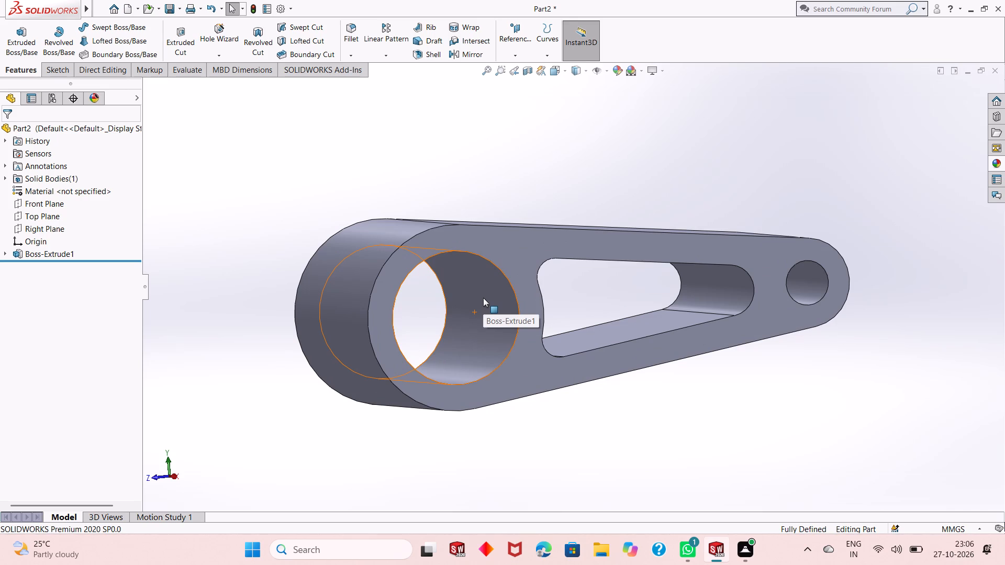
scroll(582, 327, "up", 1)
middle_click_drag(572, 298, 610, 380)
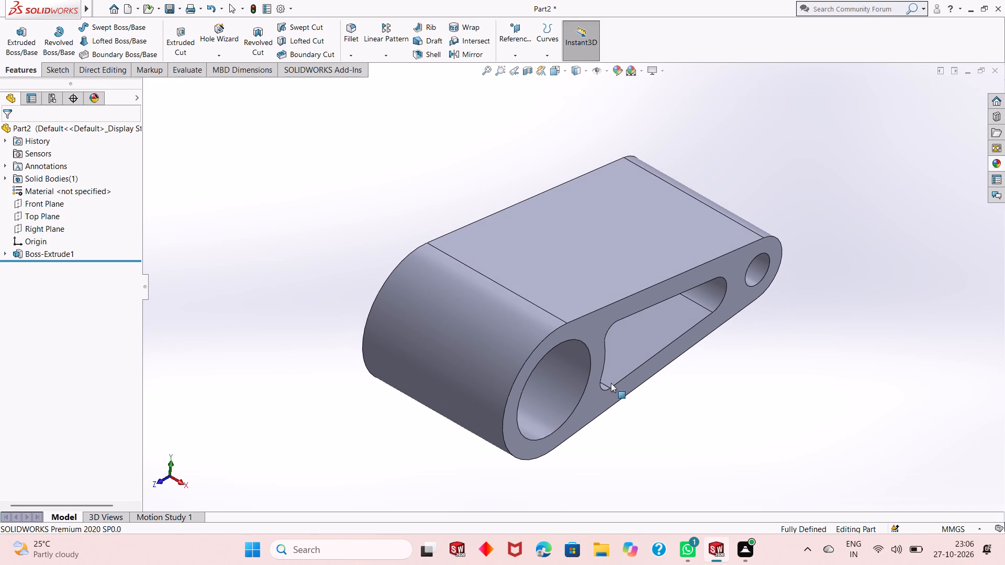
scroll(610, 381, "down", 1)
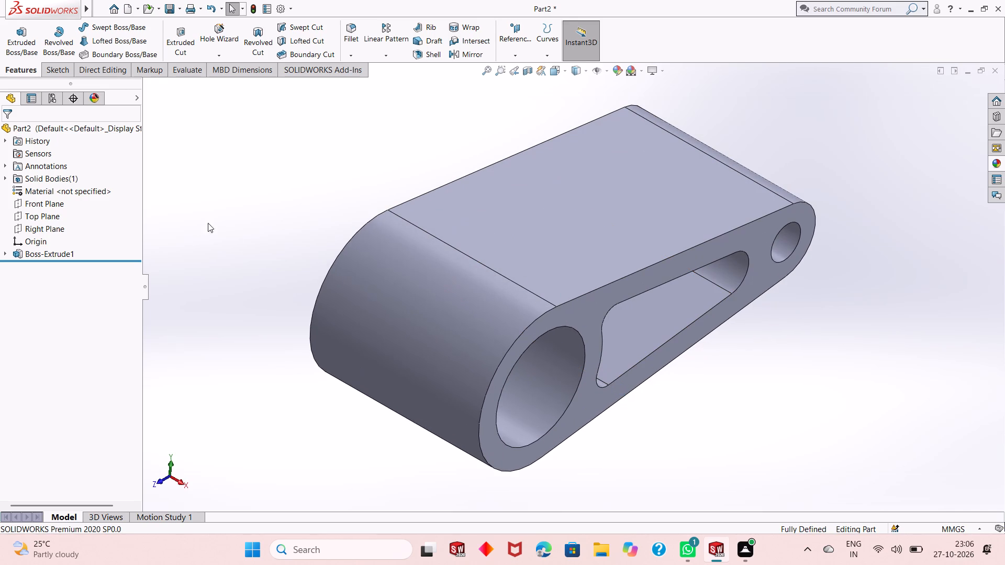
Start a sketch on the Top Plane and draw a vertical construction centreline through the origin, spanning the link's full 137 mm length.
left_click(30, 218)
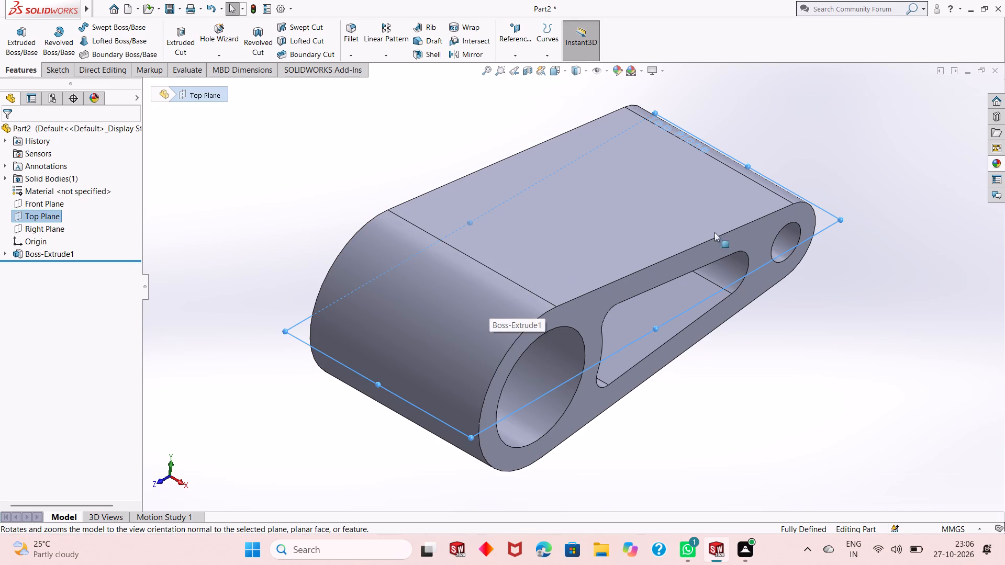
right_click(835, 217)
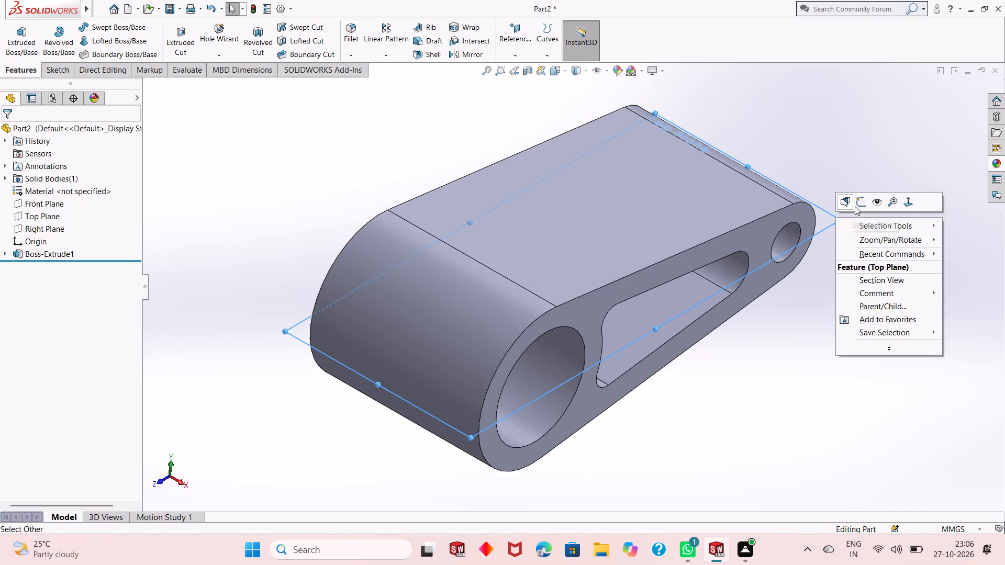
left_click(863, 202)
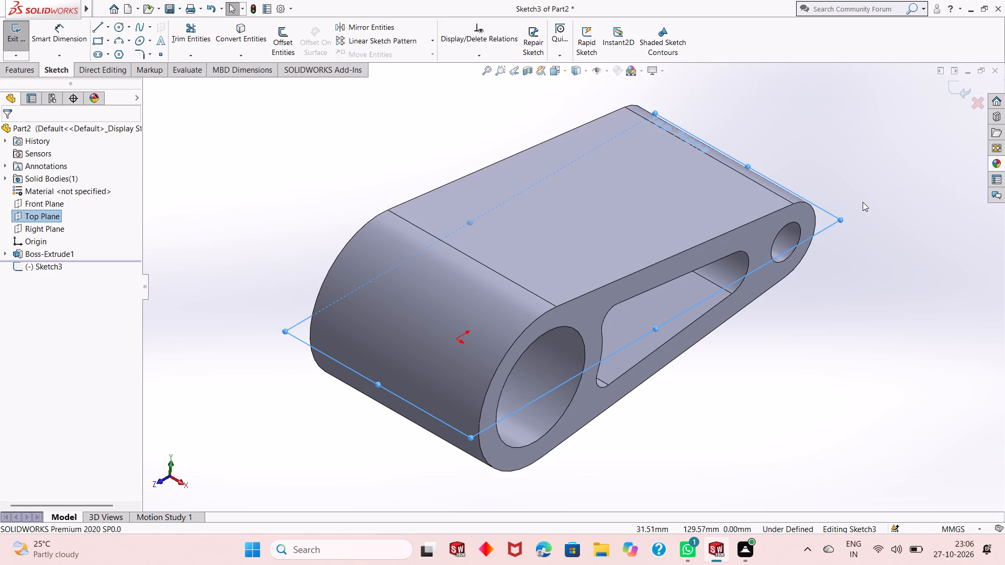
key("ctrl+8")
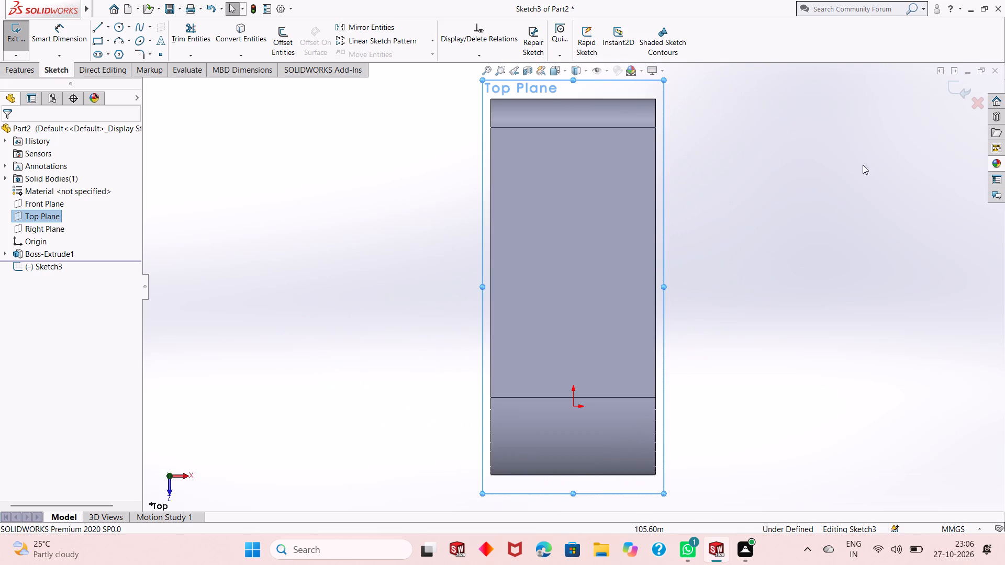
left_click(110, 28)
left_click(117, 53)
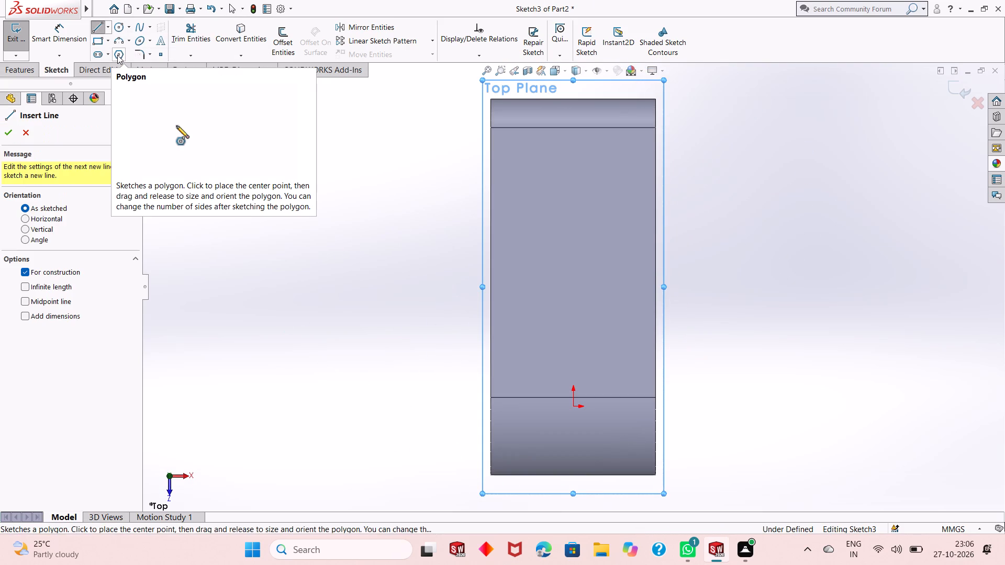
left_click(573, 477)
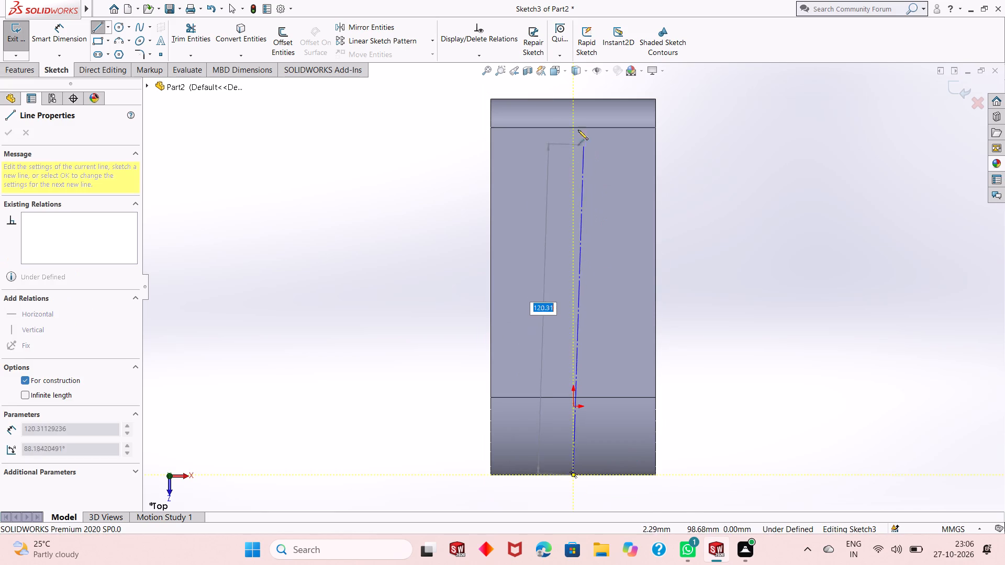
left_click(573, 97)
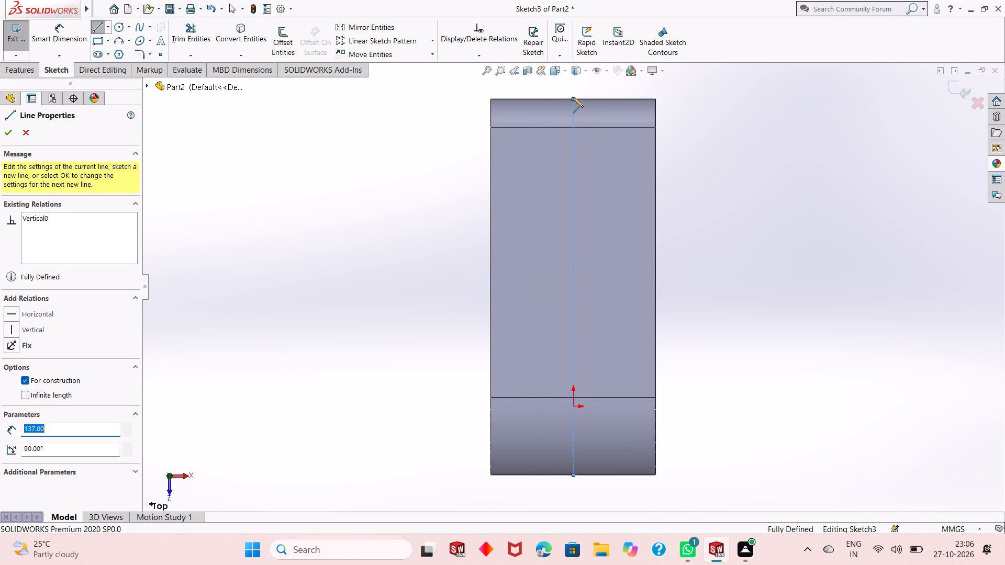
key("Escape")
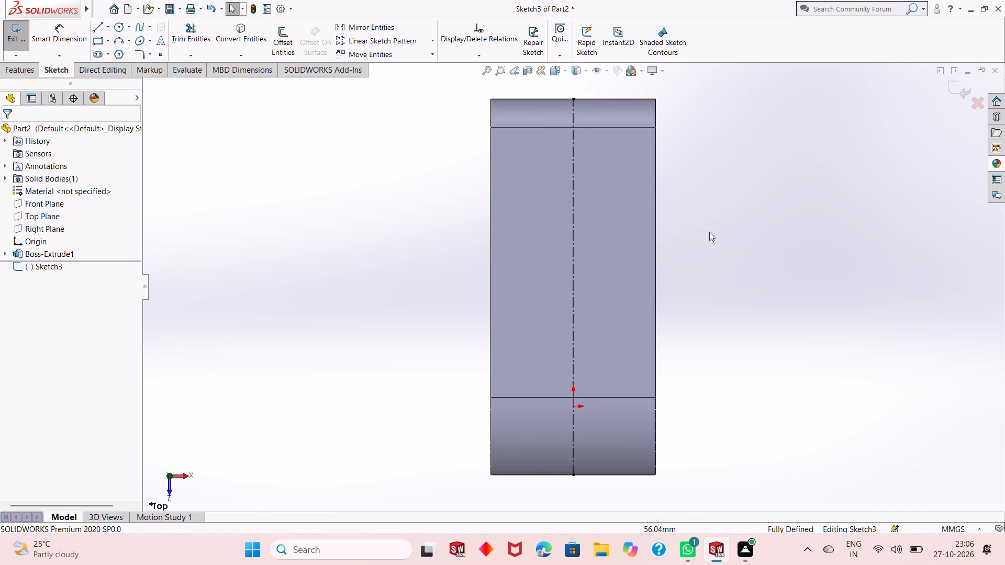
key("Escape")
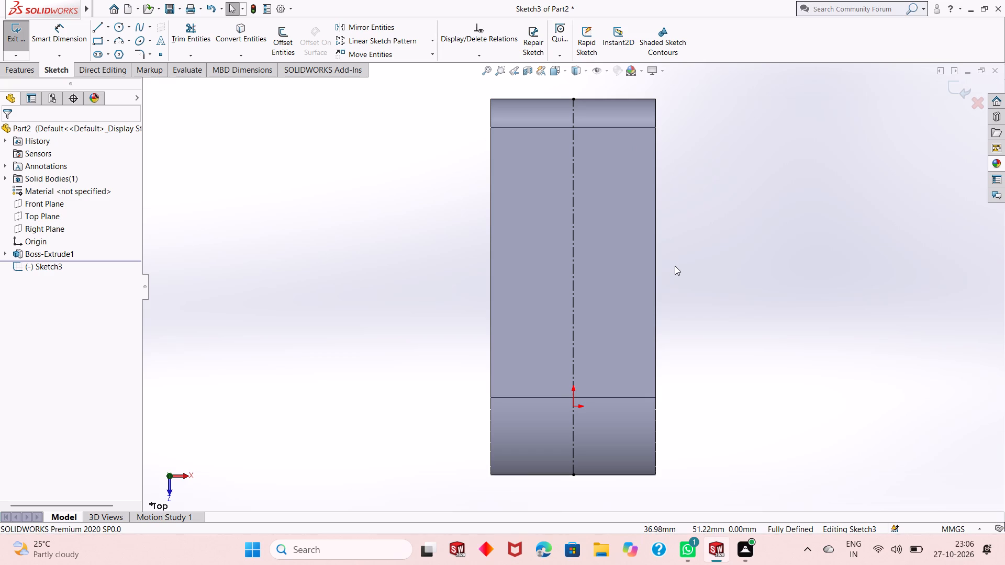
Sketch a vertical line about 48 mm long from the large end's edge, about 9 mm off the centreline, continuing as a slanted line to the side edge.
left_click(99, 24)
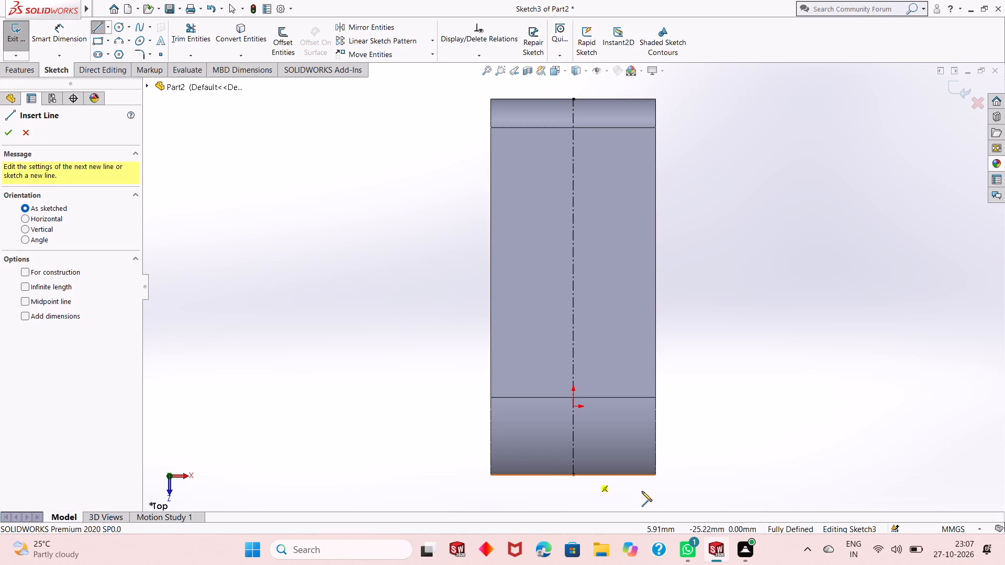
left_click(599, 475)
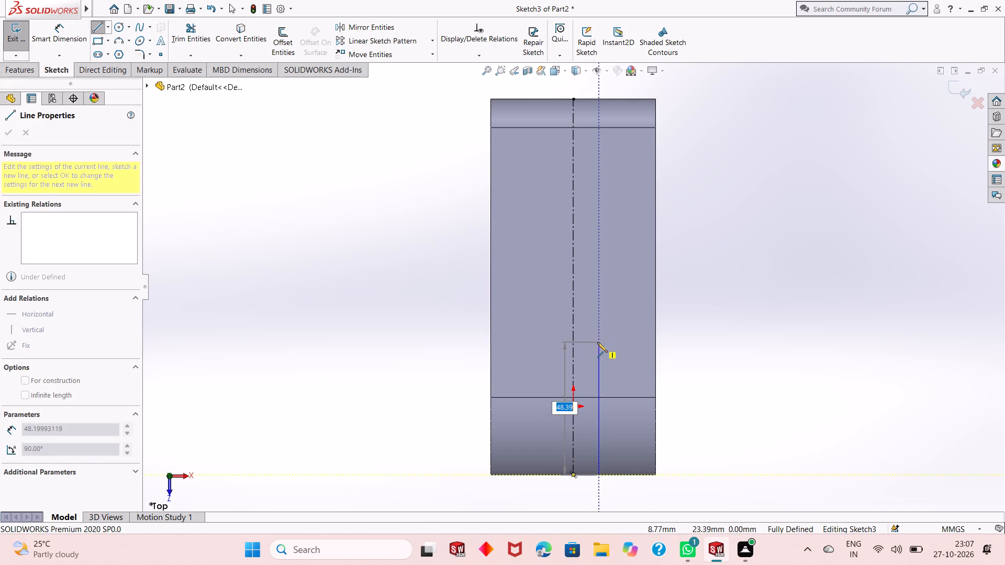
left_click(597, 342)
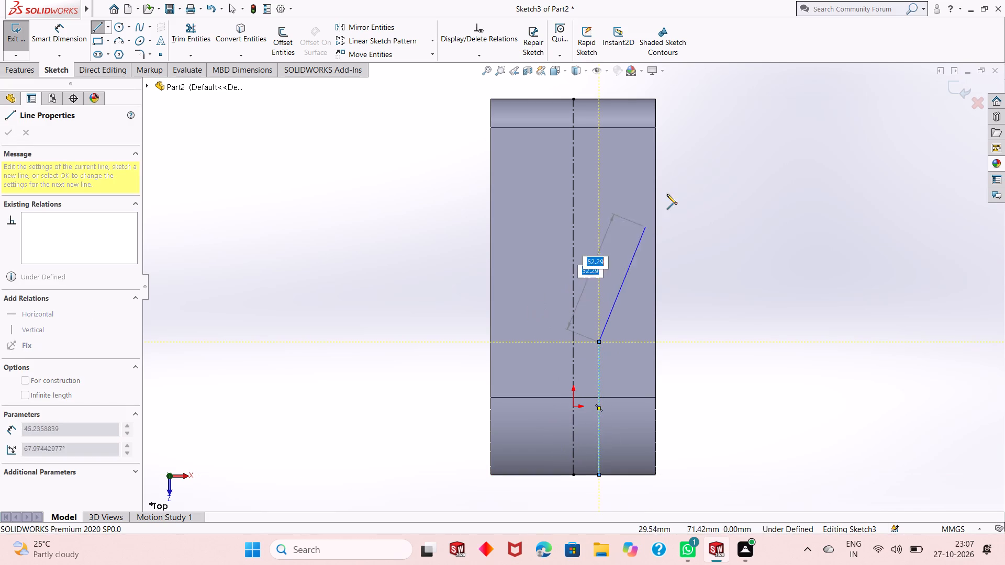
left_click(657, 166)
right_click(689, 159)
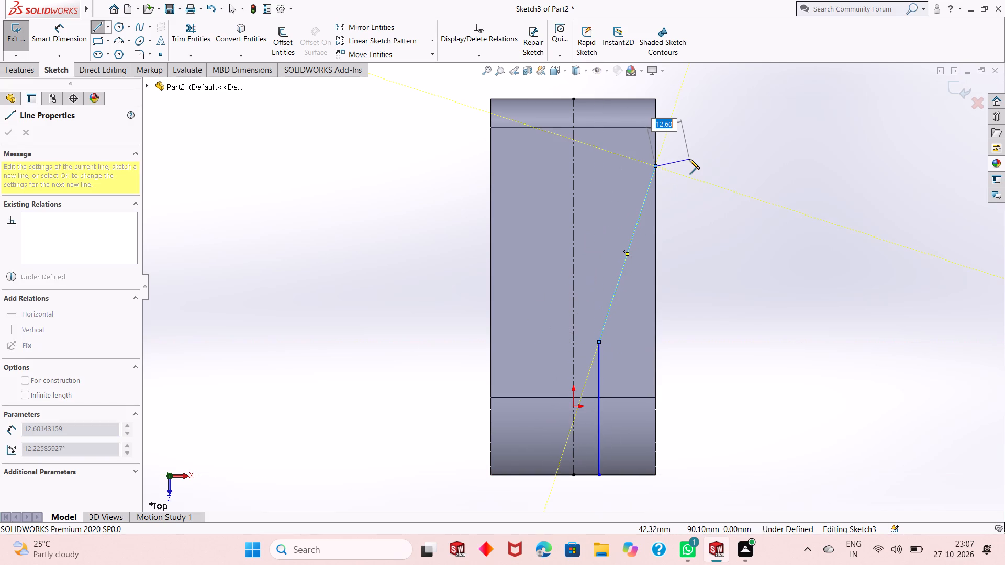
left_click(707, 170)
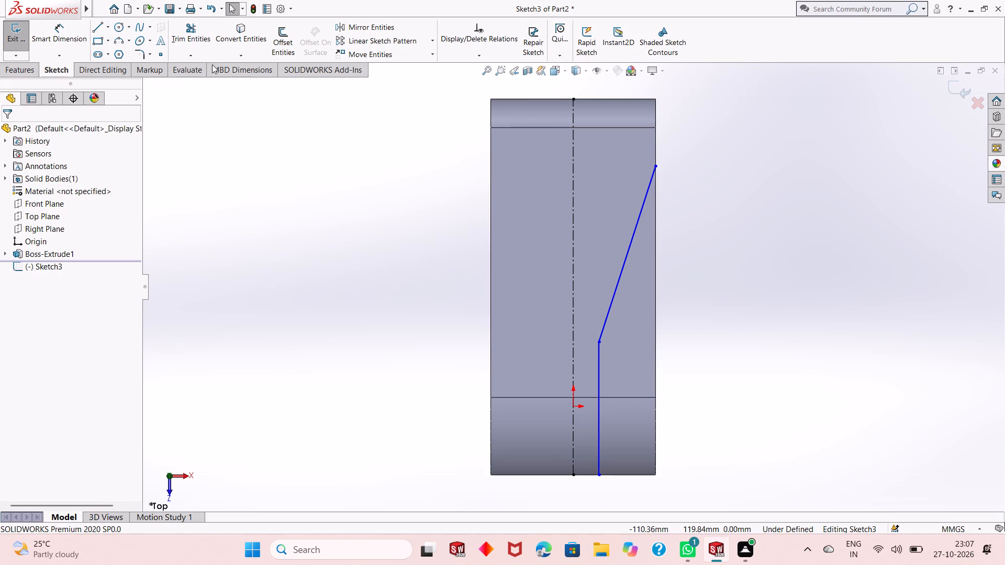
Dimension the vertical distance from the origin to the corner between the two lines as 35 mm.
left_click(60, 30)
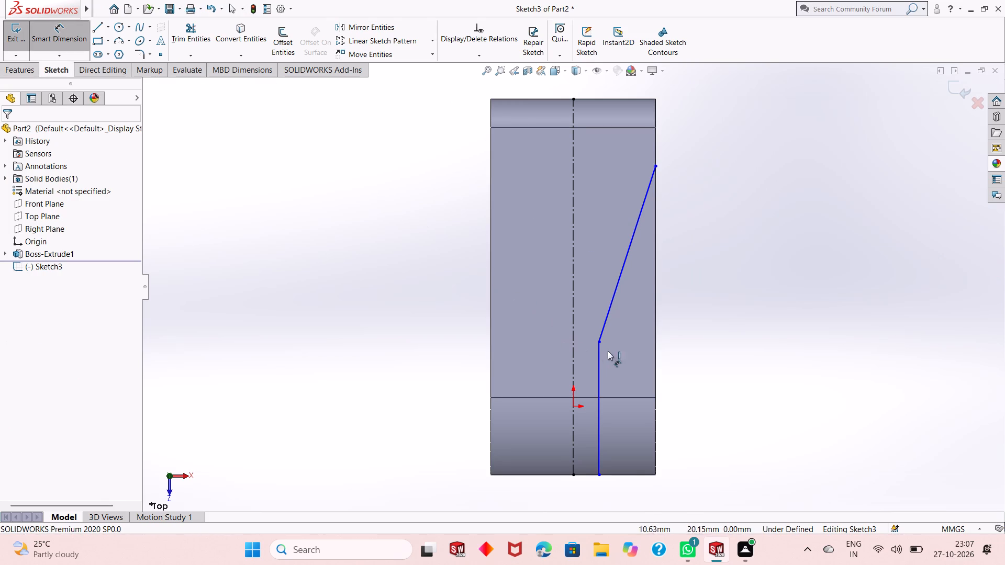
left_click(599, 341)
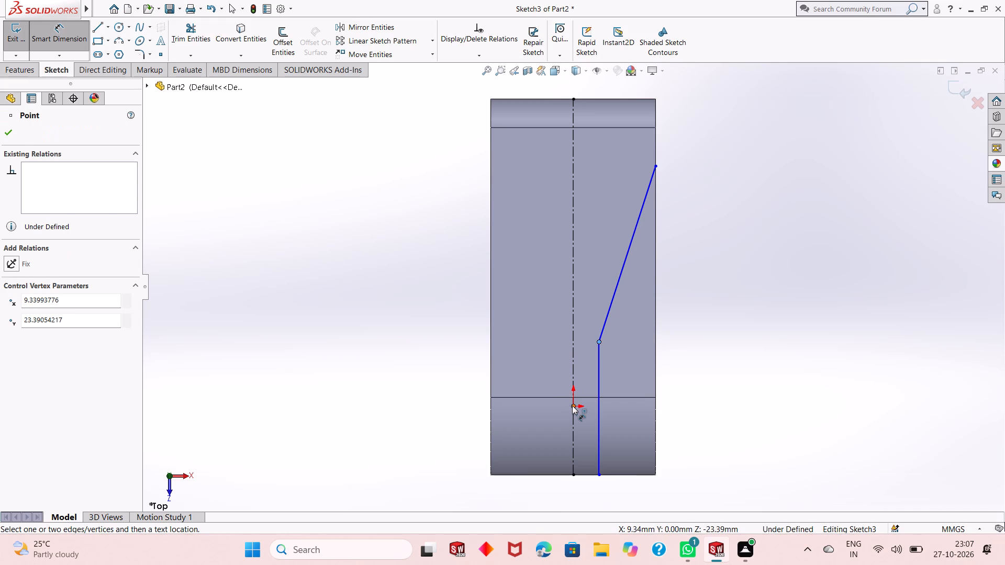
left_click(572, 405)
left_click(783, 366)
type("35")
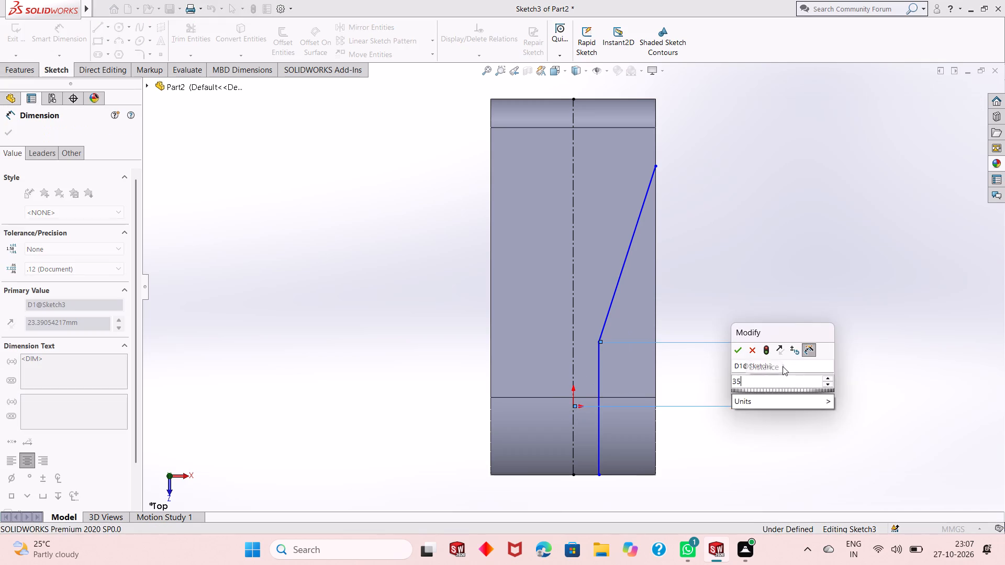
key("Return")
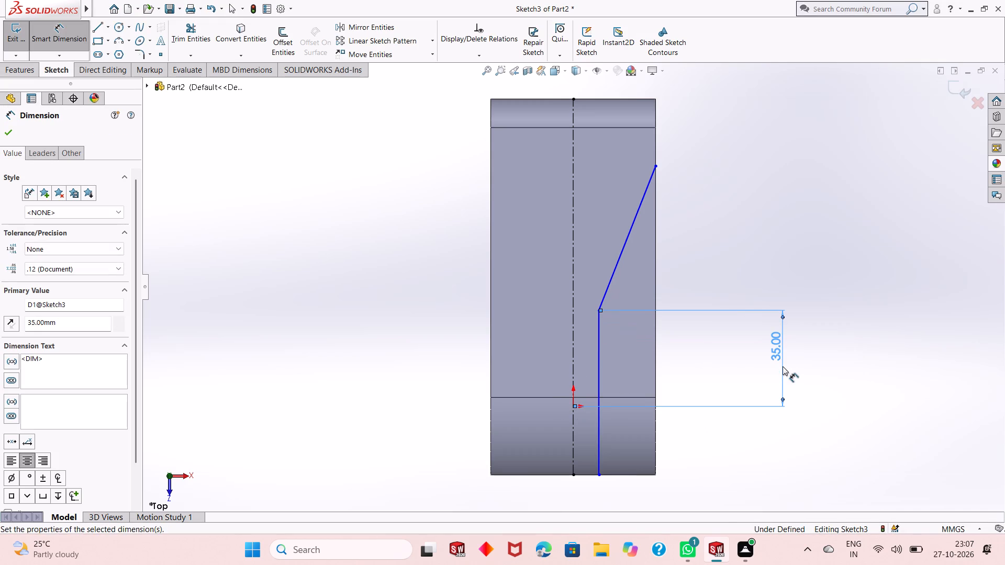
Dimension the vertical distance from the origin to the slanted line's endpoint on the side edge as 75 mm, and finish dimensioning.
left_click(656, 165)
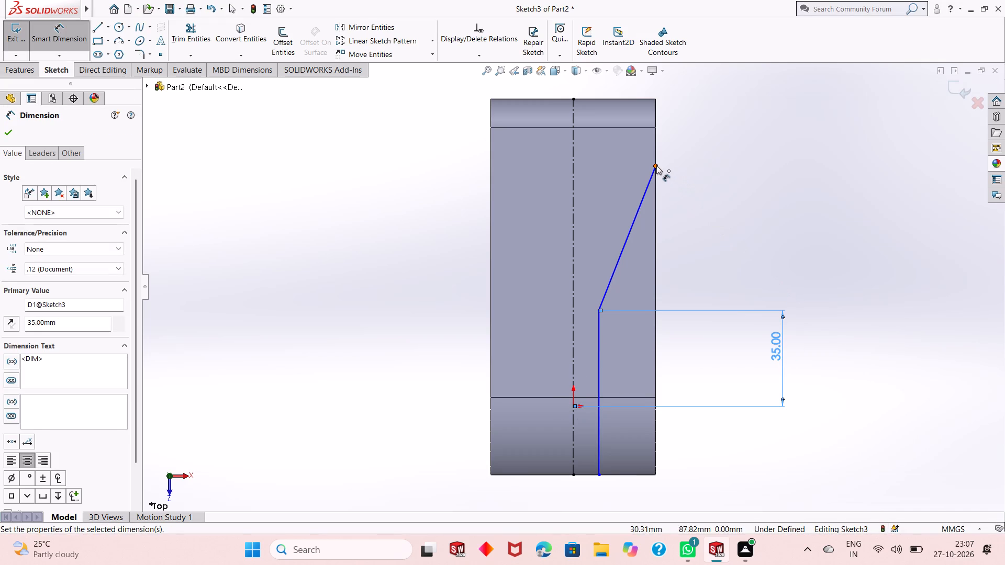
left_click(572, 408)
left_click(827, 348)
type("75")
key("Return")
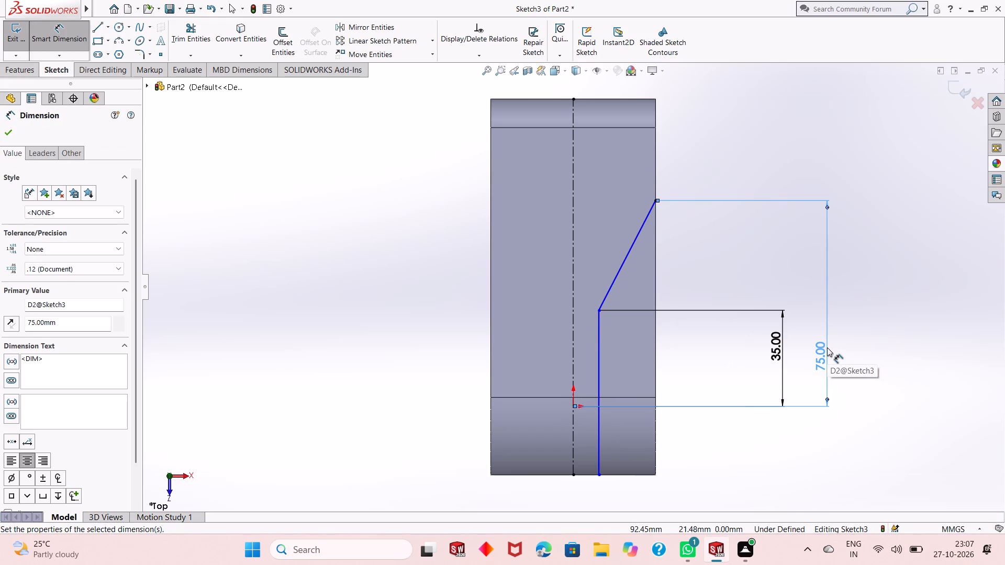
right_click(756, 179)
left_click(781, 210)
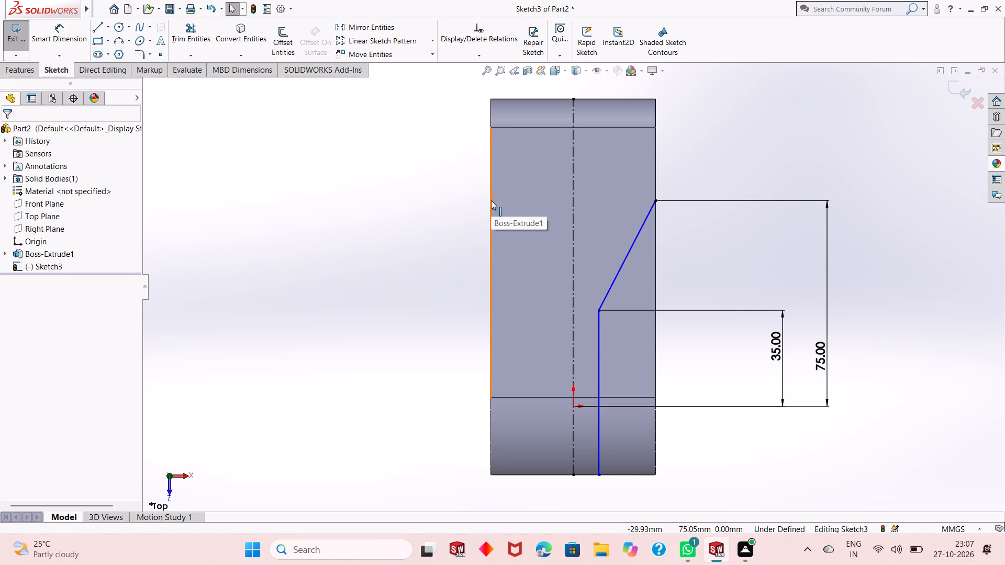
left_click(625, 266)
key("Escape")
key("Escape")
key("Escape")
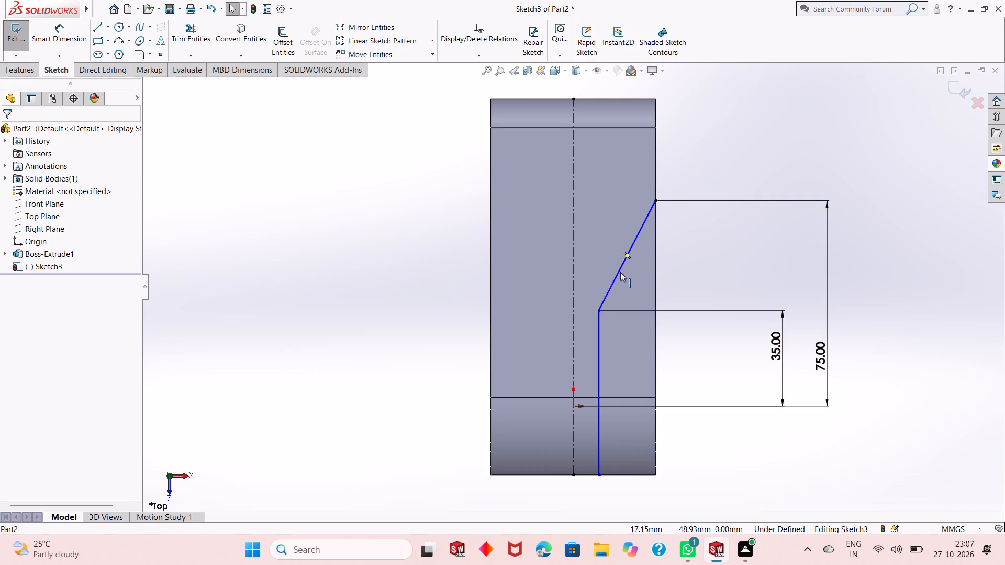
Dimension the distance between the construction centreline and the vertical line as 20 mm.
left_click(63, 34)
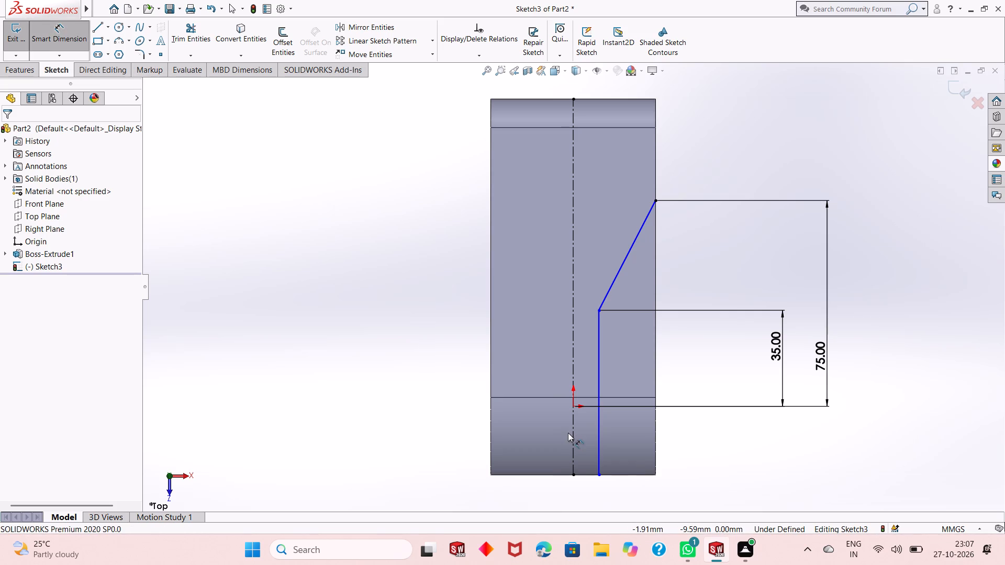
left_click(571, 437)
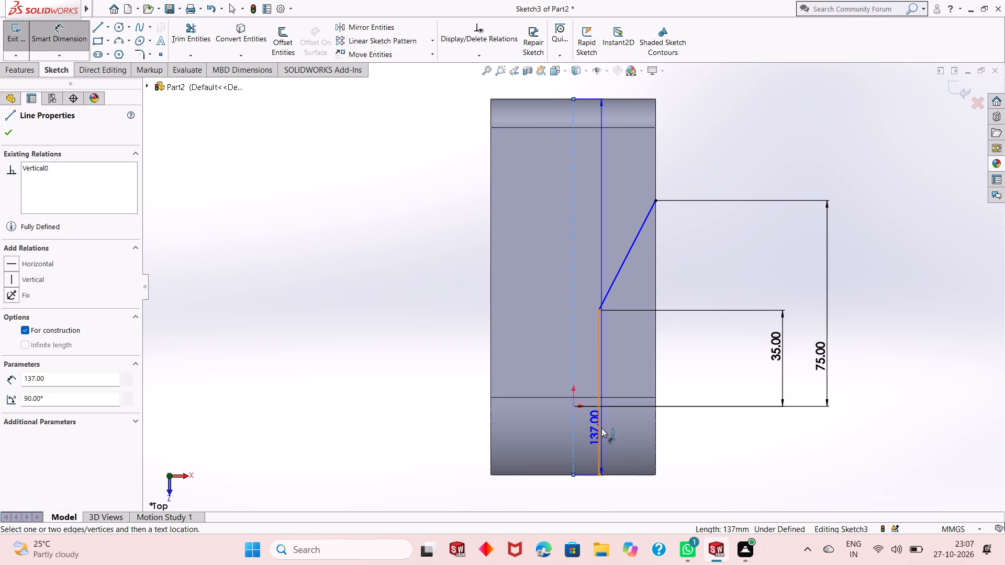
left_click(601, 428)
left_click(585, 497)
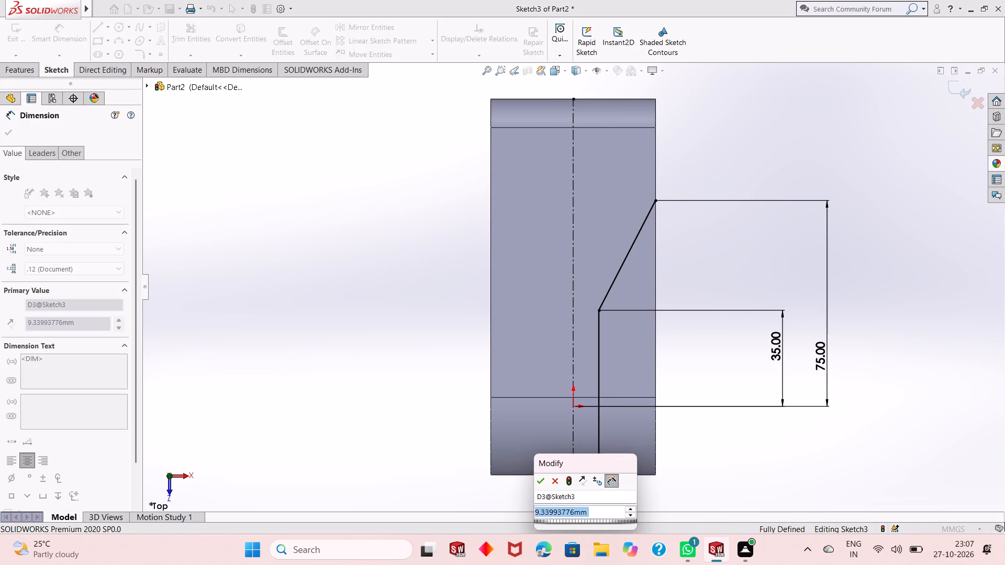
type("20")
key("Return")
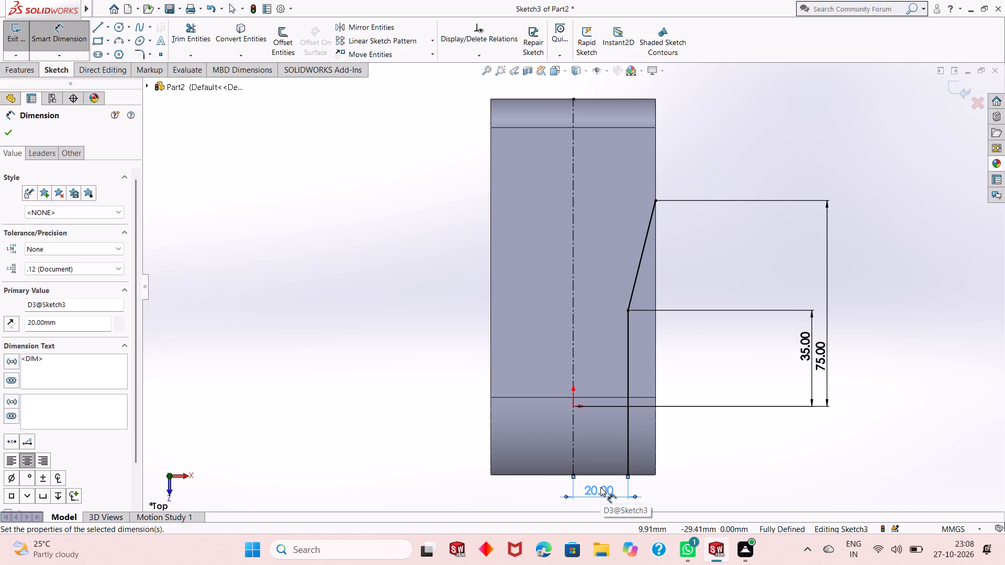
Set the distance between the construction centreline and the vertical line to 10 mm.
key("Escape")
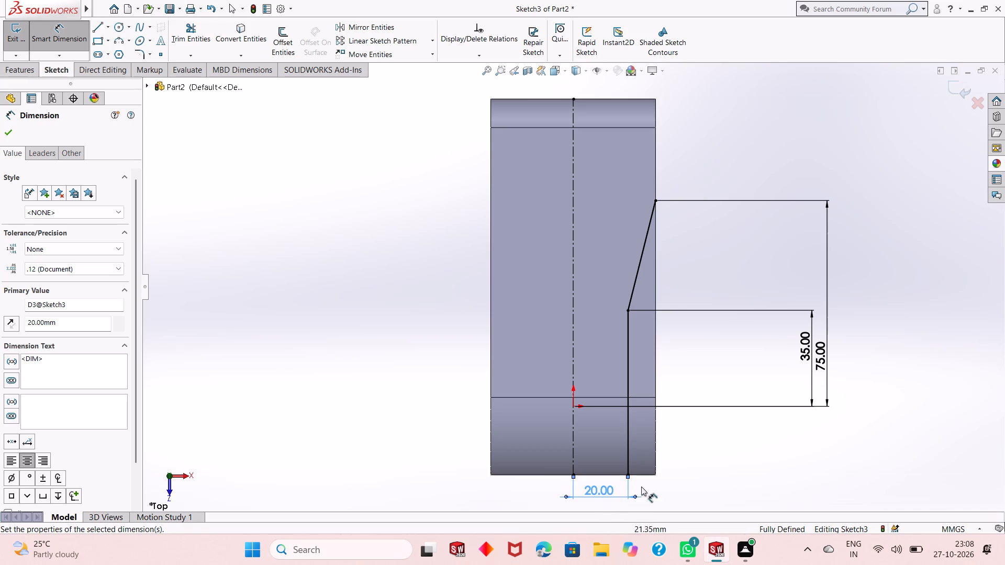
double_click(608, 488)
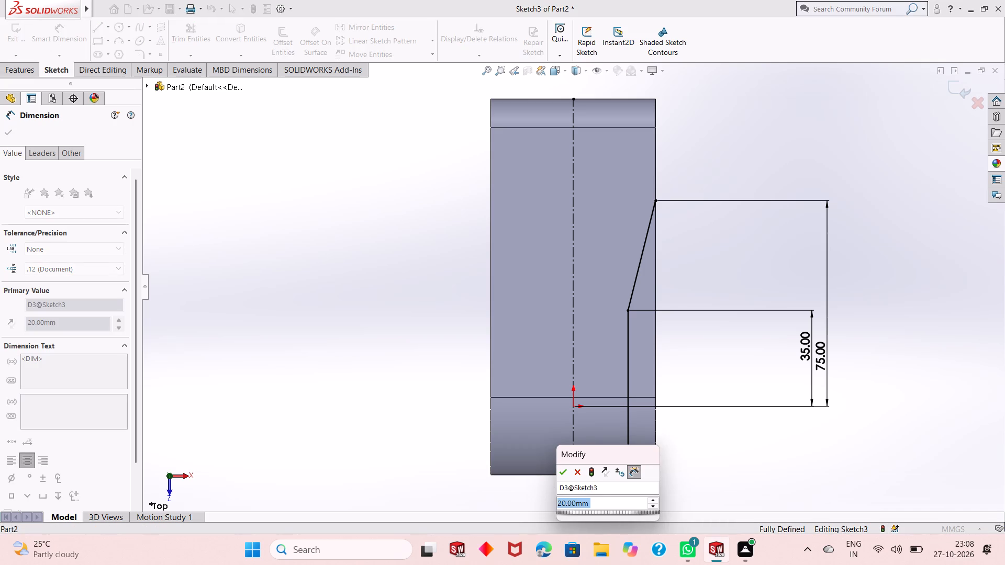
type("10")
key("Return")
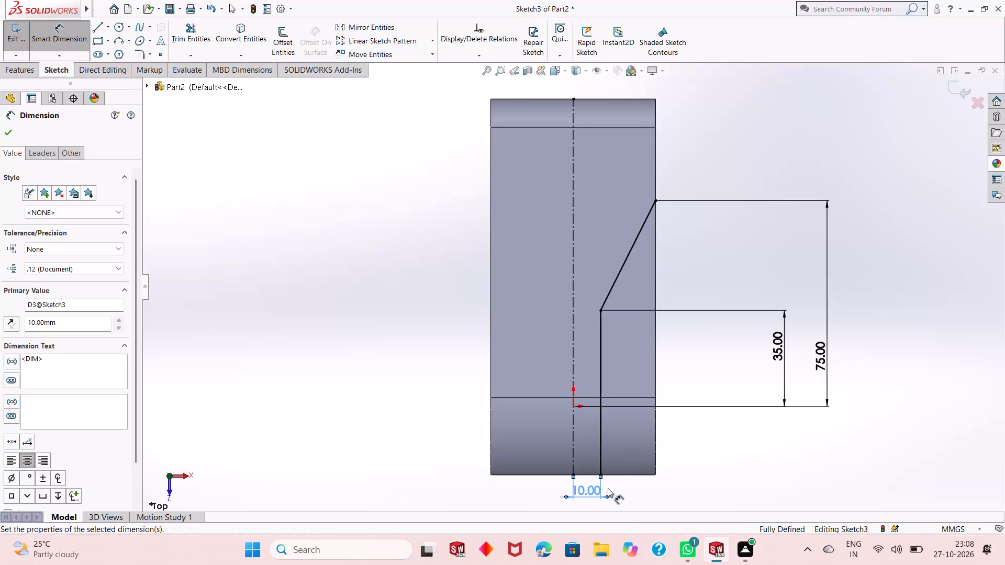
Set the distance between the construction centreline and the vertical line to 7 mm, and finish dimensioning.
scroll(623, 438, "up", 1)
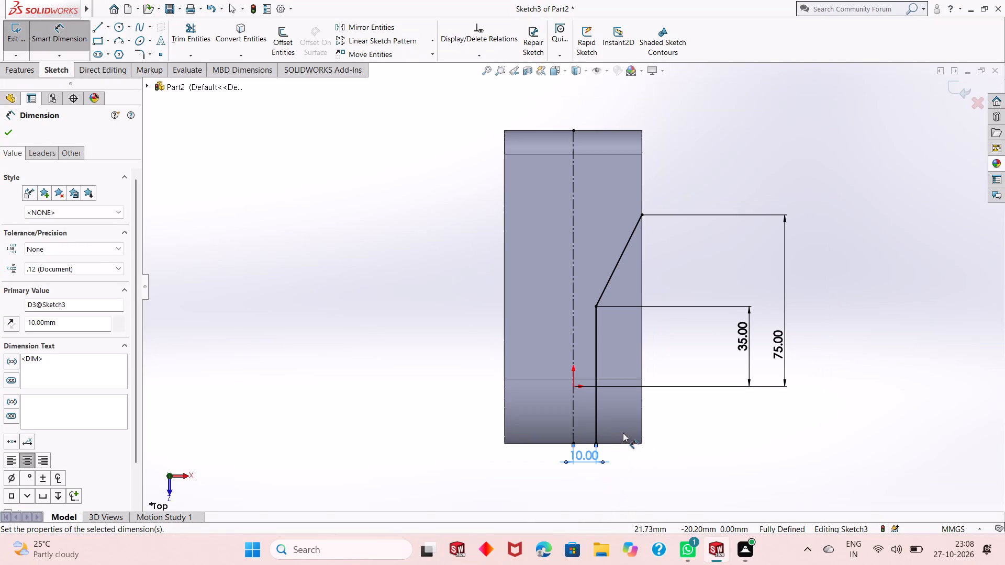
middle_click_drag(610, 410, 652, 388)
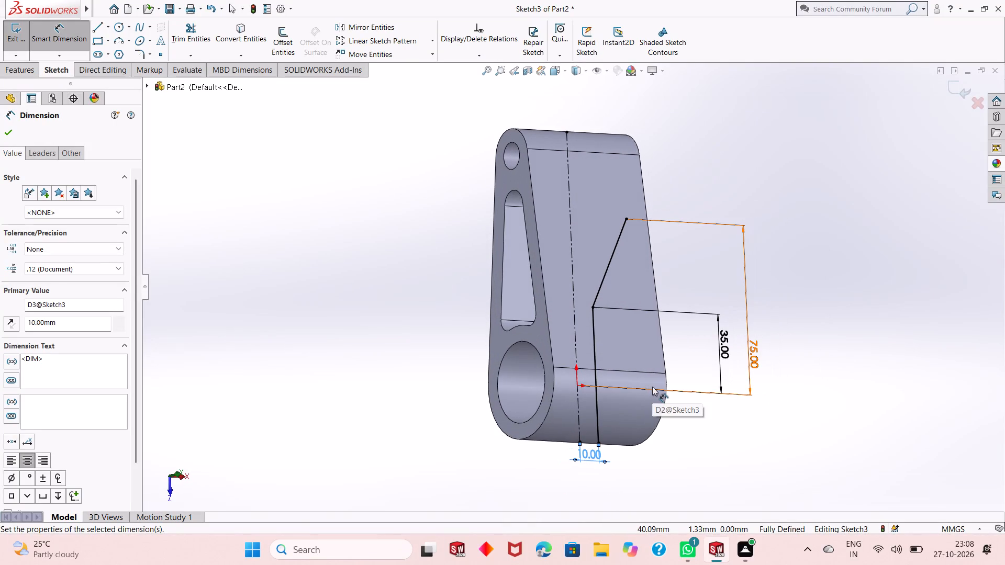
key("ctrl+8")
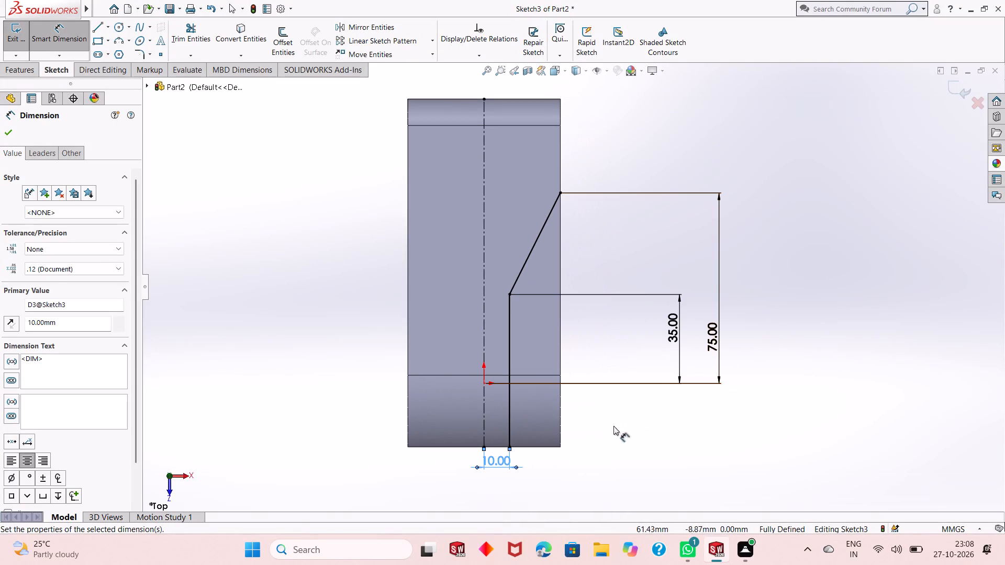
scroll(493, 437, "down", 2)
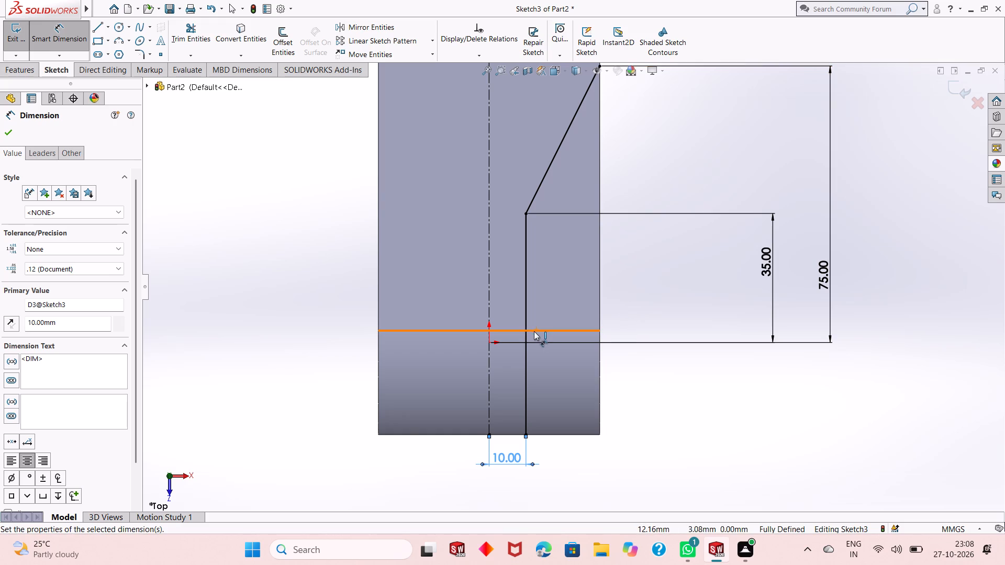
scroll(533, 335, "up", 1)
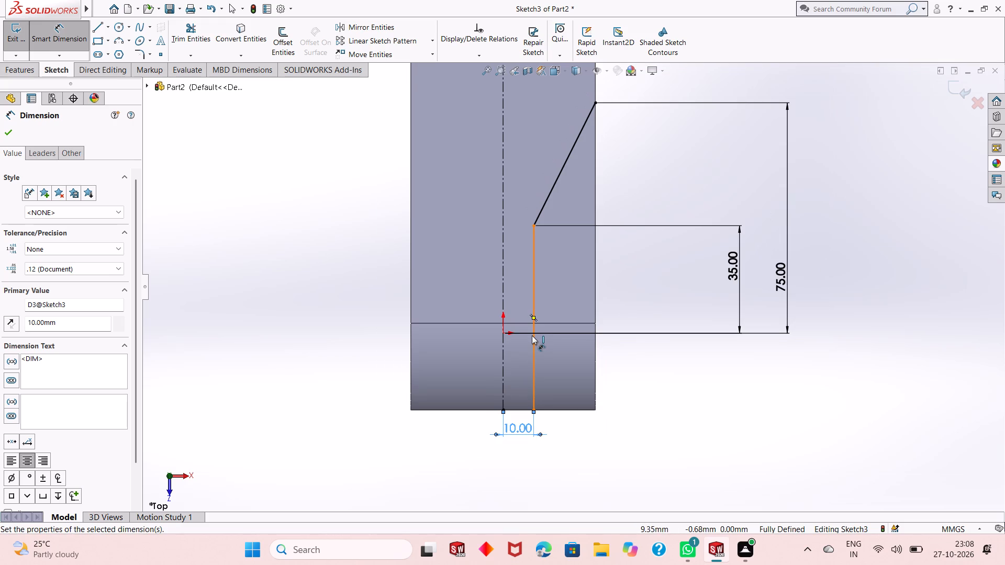
double_click(512, 426)
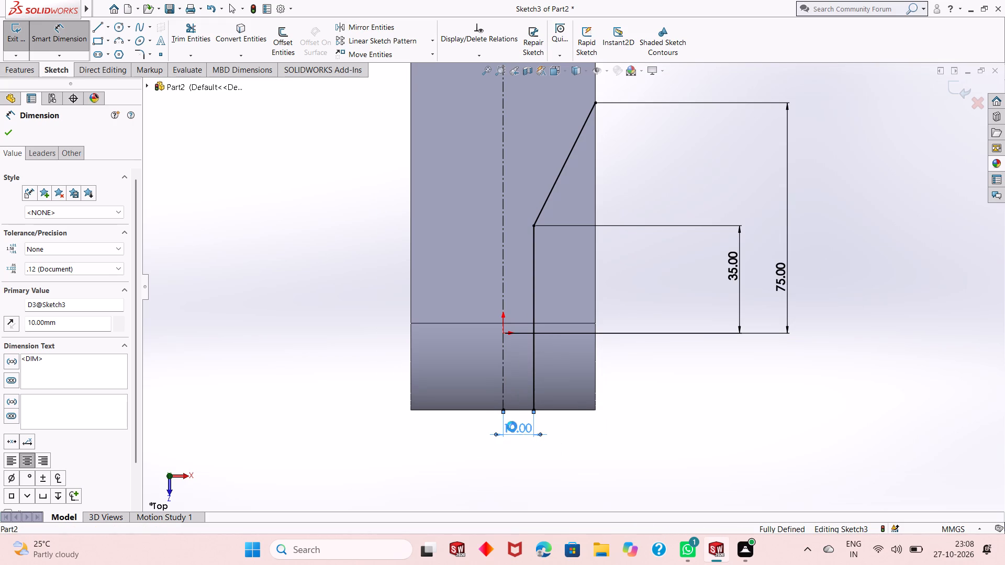
key("7")
key("Return")
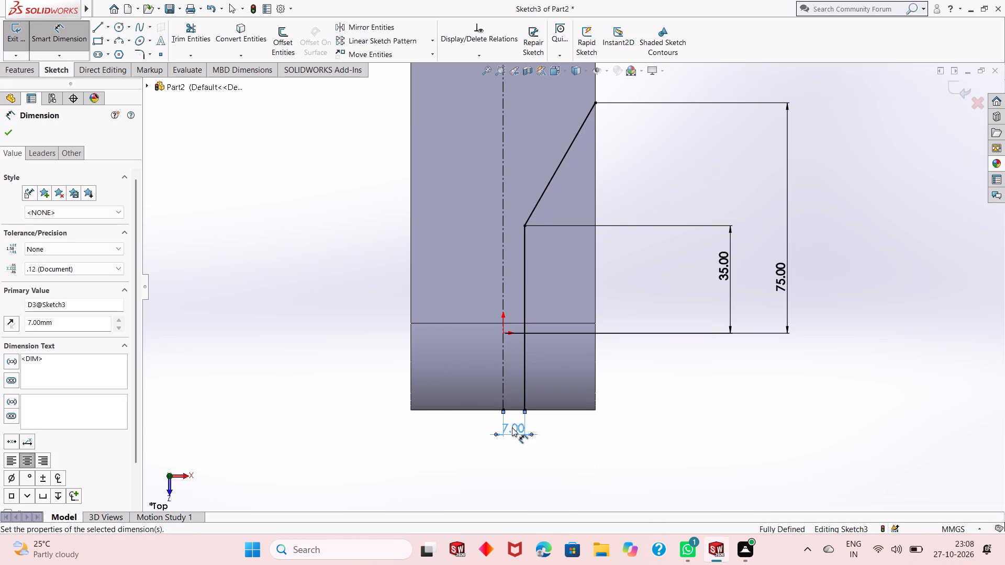
right_click(307, 283)
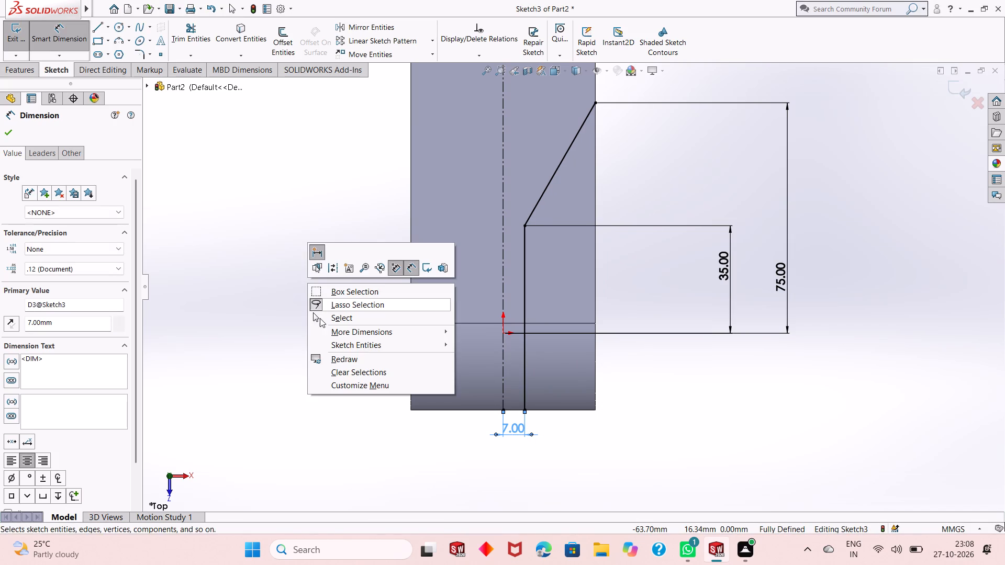
left_click(321, 321)
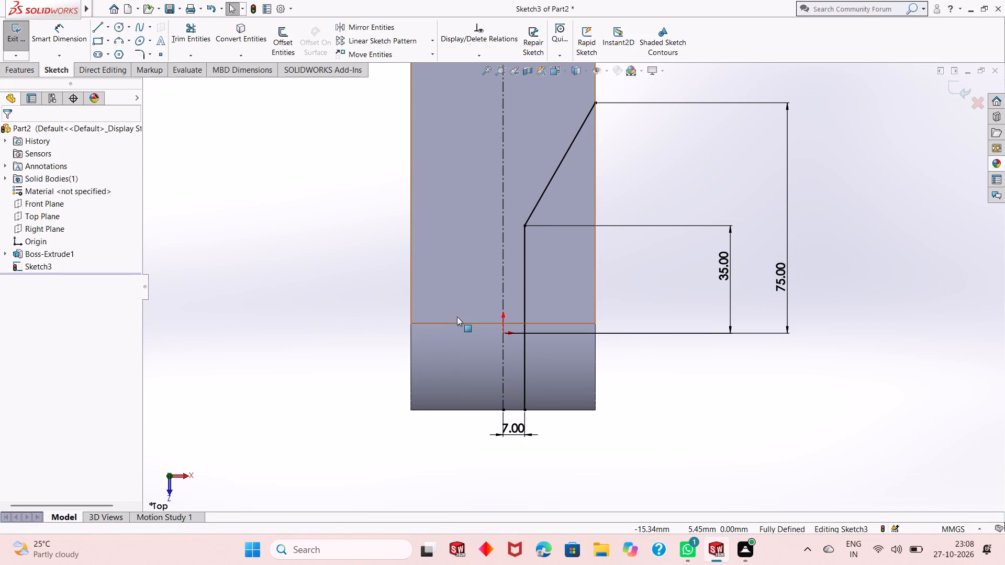
Mirror the slanted line and the vertical line about the construction centreline, keeping the originals.
scroll(479, 327, "up", 2)
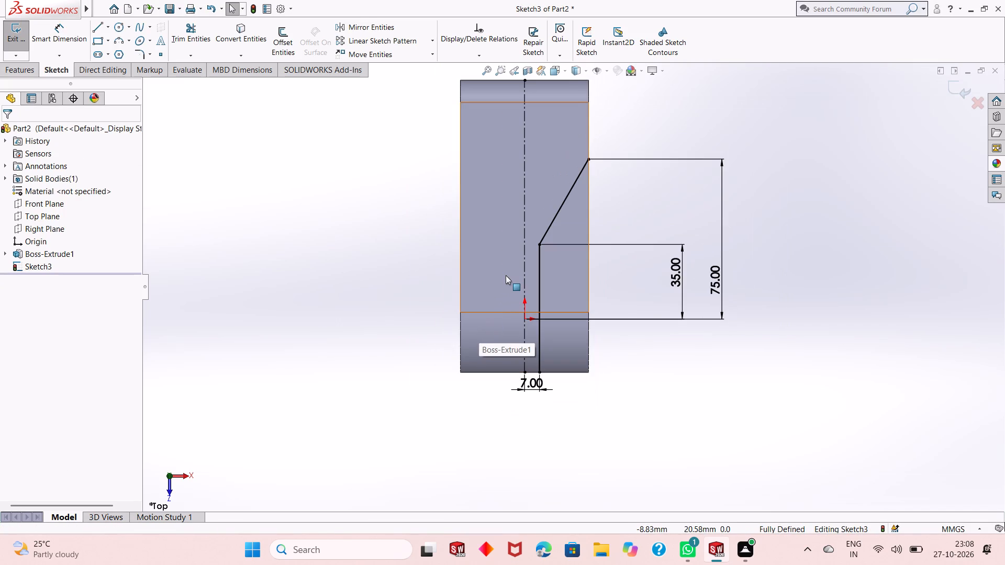
left_click(545, 233)
left_click(538, 272, "ctrl")
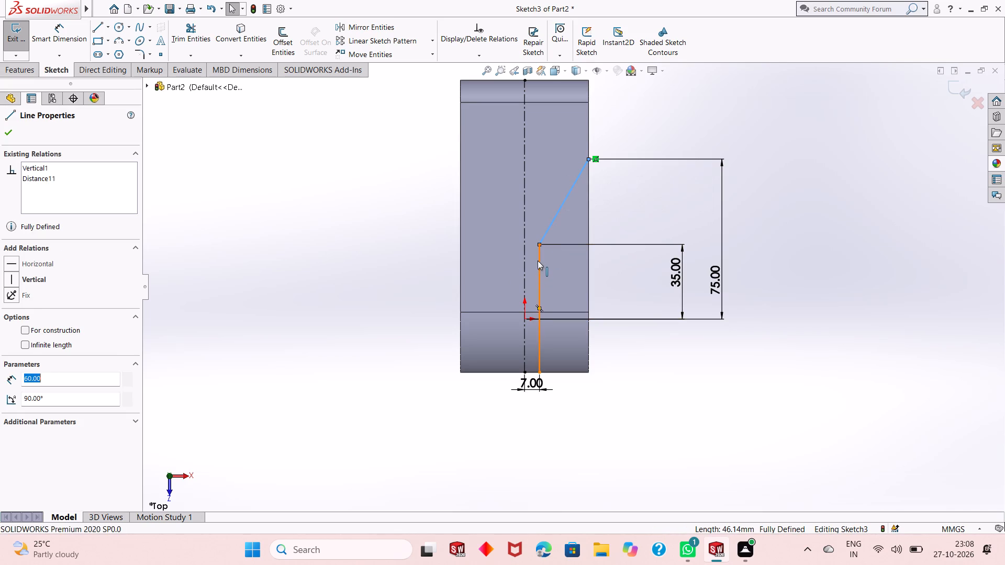
left_click(419, 22)
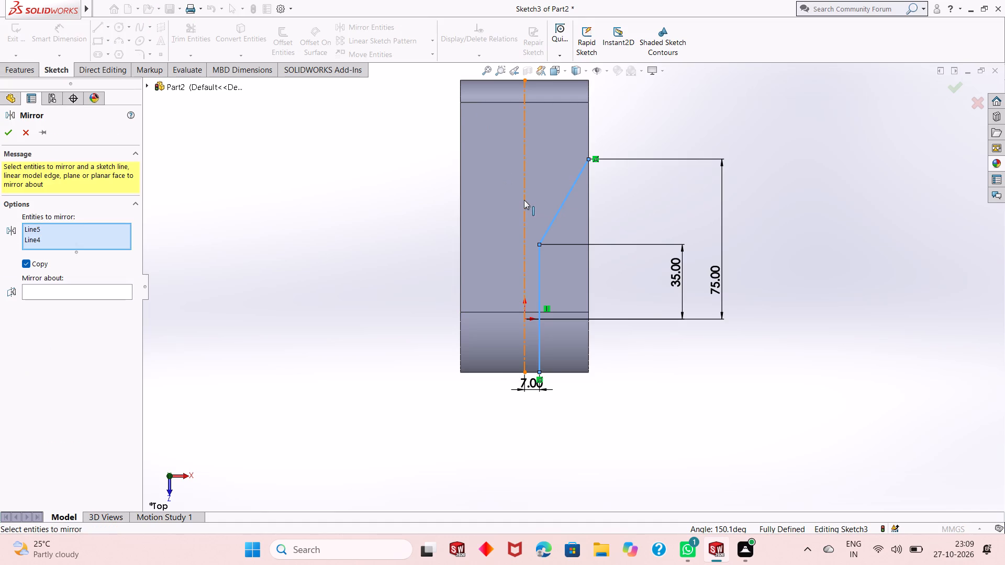
left_click(75, 286)
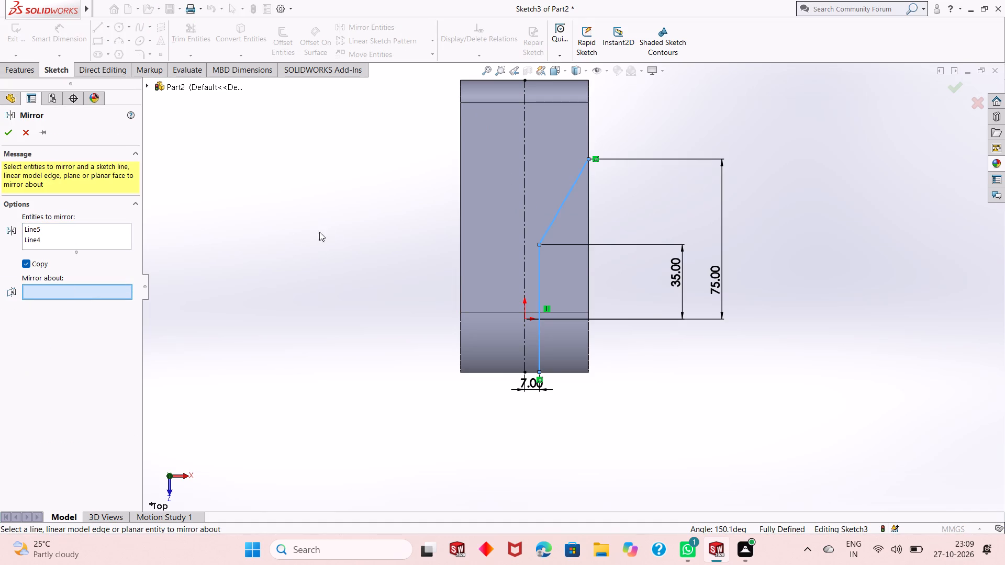
left_click(522, 185)
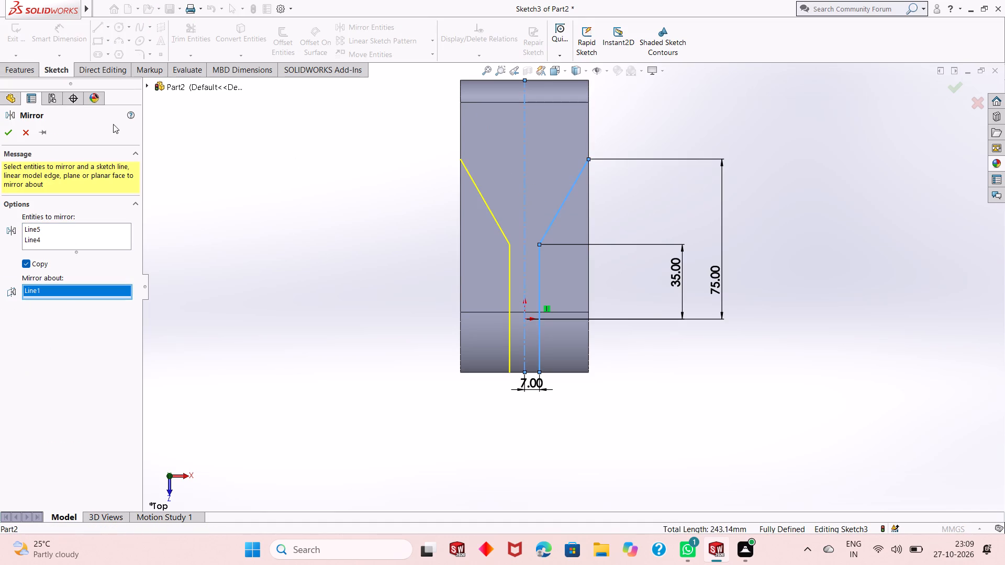
left_click(8, 129)
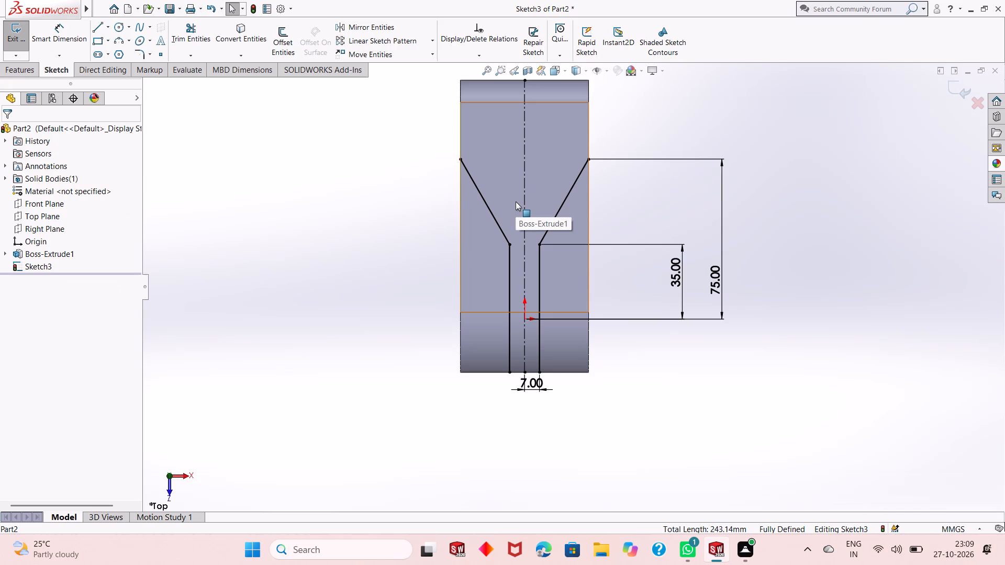
key("Escape")
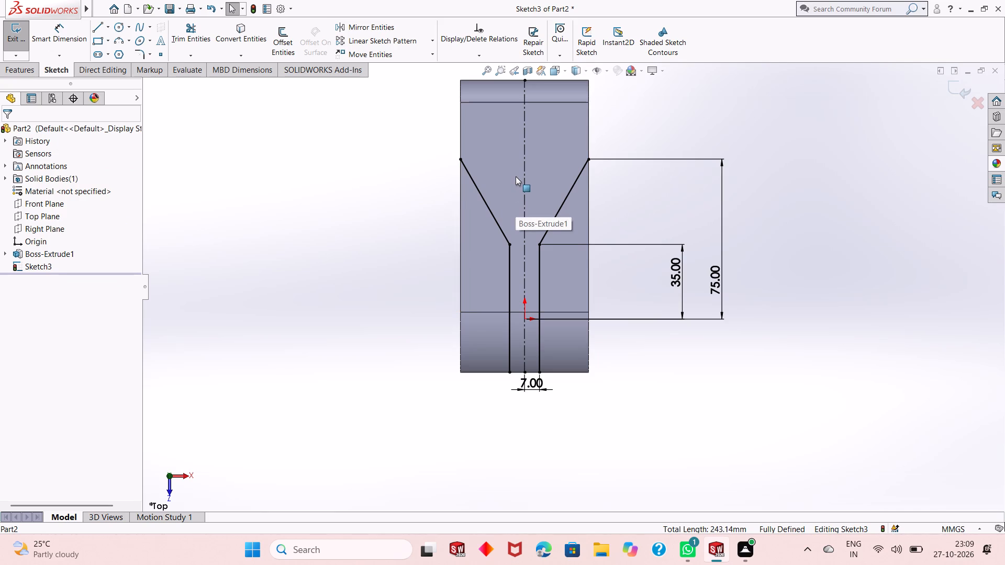
key("Escape")
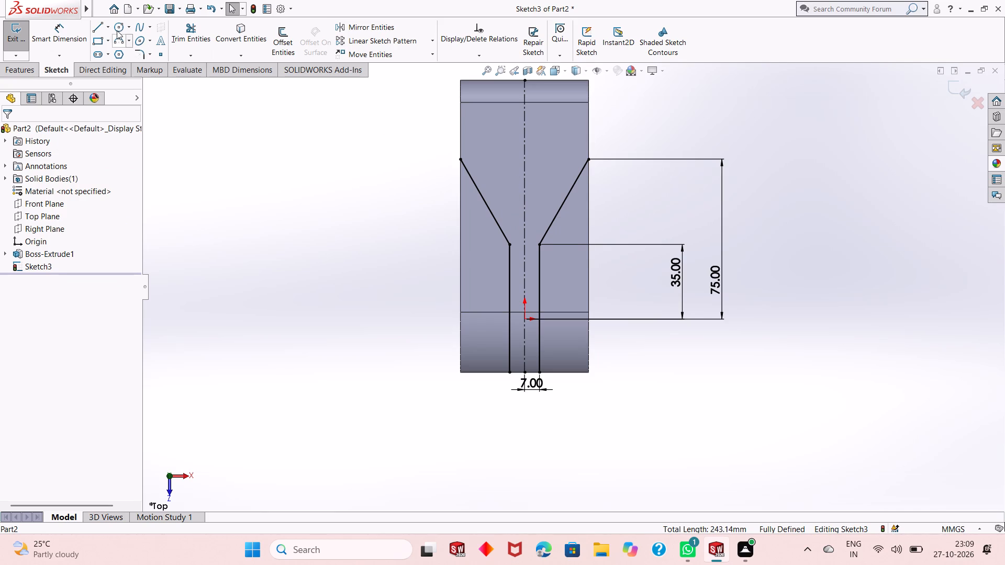
Sketch a vertical line from the small end's edge, about 16 mm off the centreline, continuing as a slanted line about 30 mm long to the centreline.
left_click(100, 26)
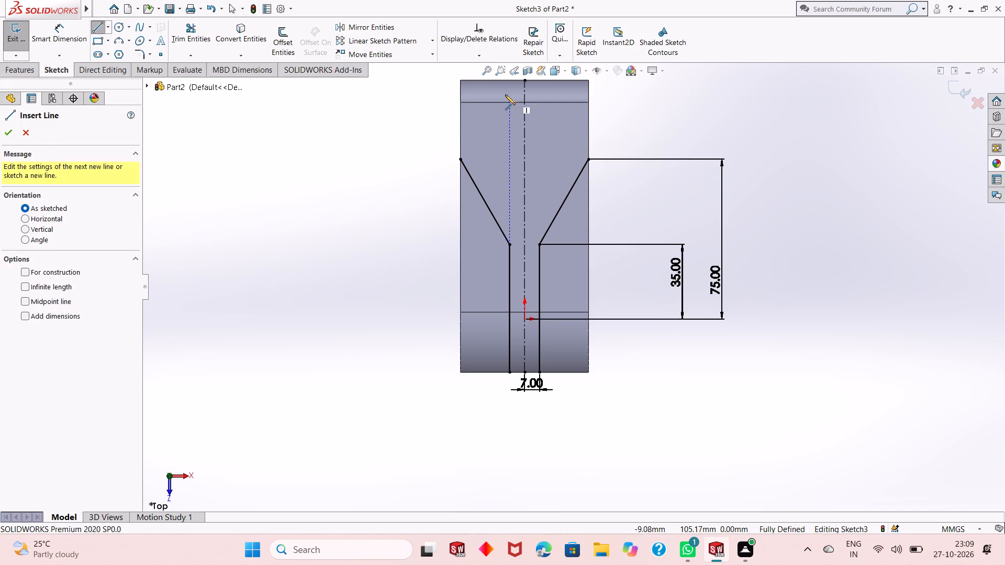
left_click(490, 81)
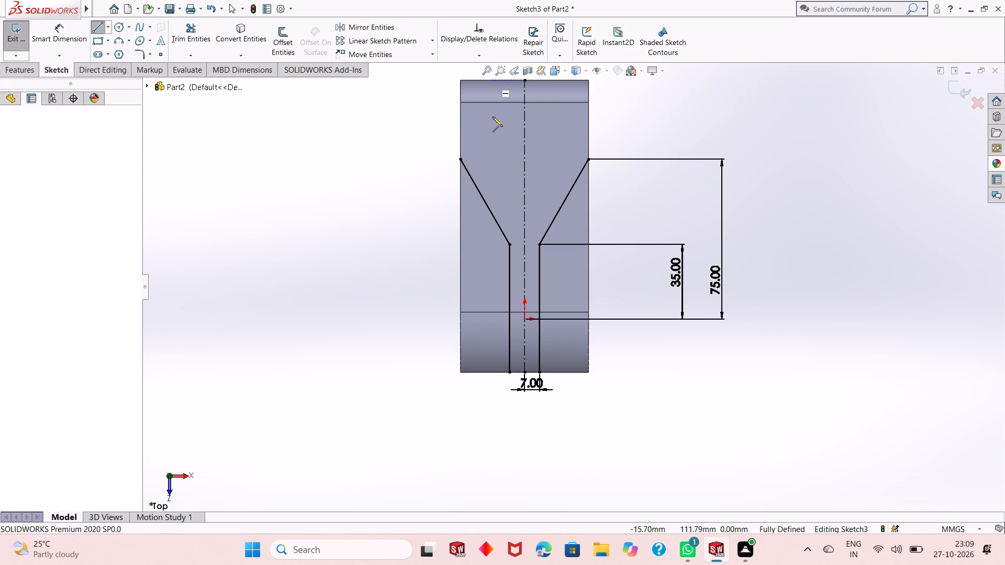
left_click(488, 139)
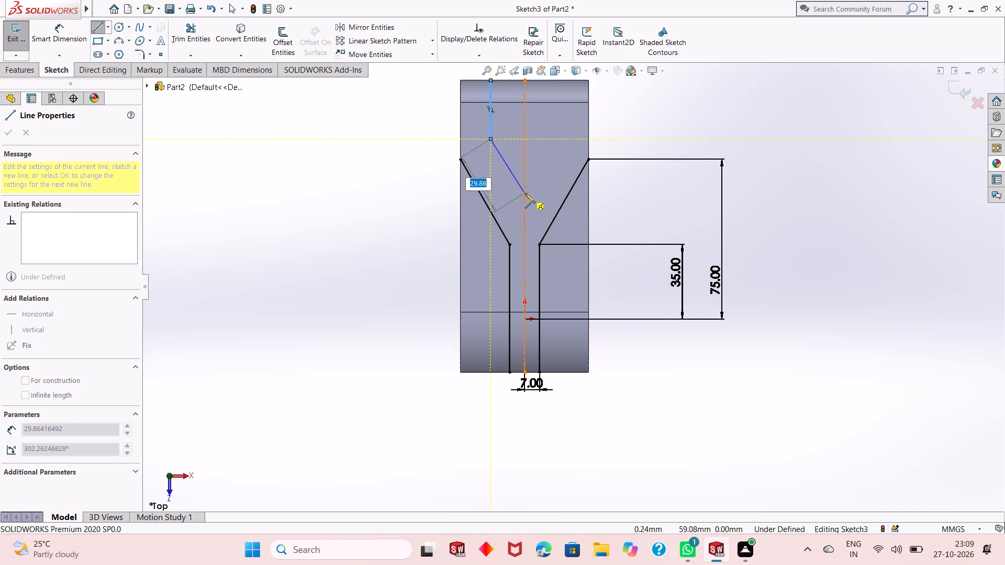
left_click(525, 193)
key("Escape")
key("Escape")
key("Escape")
key("Escape")
key("Escape")
key("Escape")
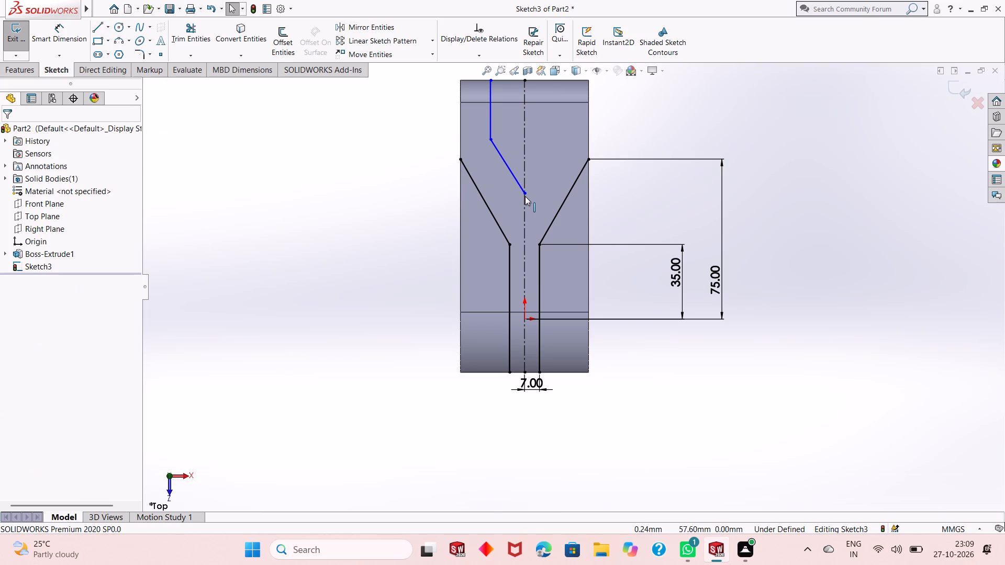
Make the new slanted line parallel to the mirrored slanted line beside it.
left_click(72, 41)
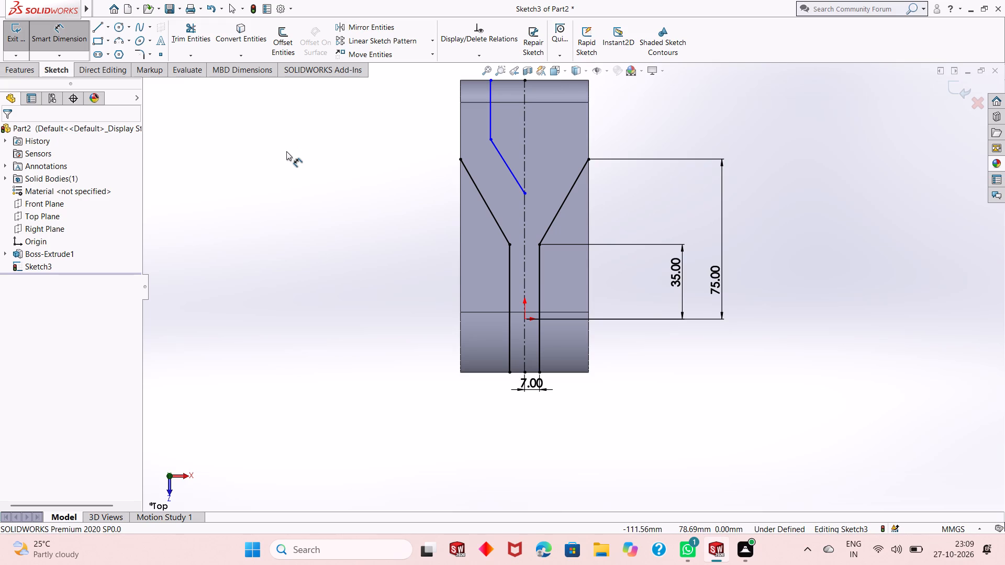
key("Escape")
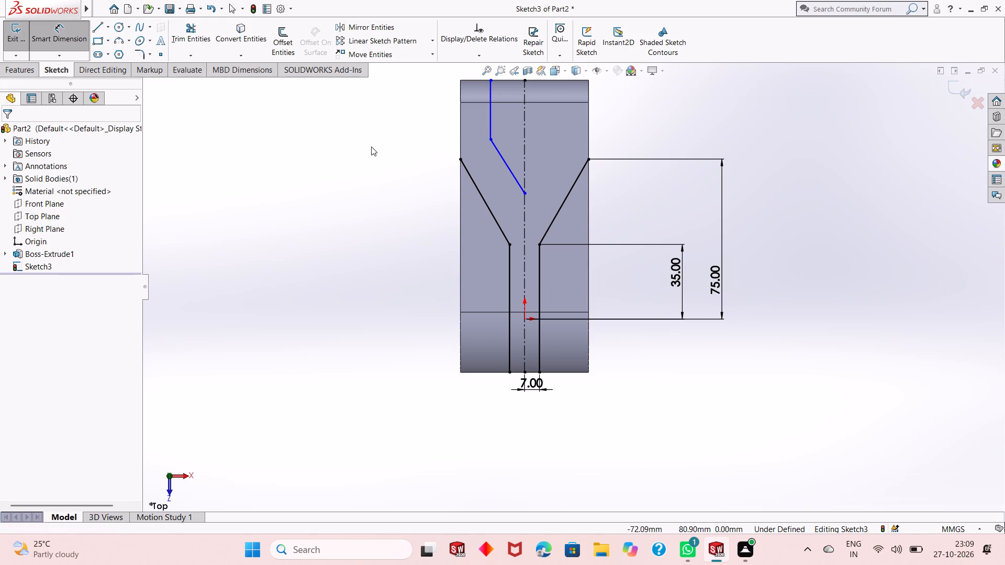
key("Escape")
key("Escape")
left_click(502, 158)
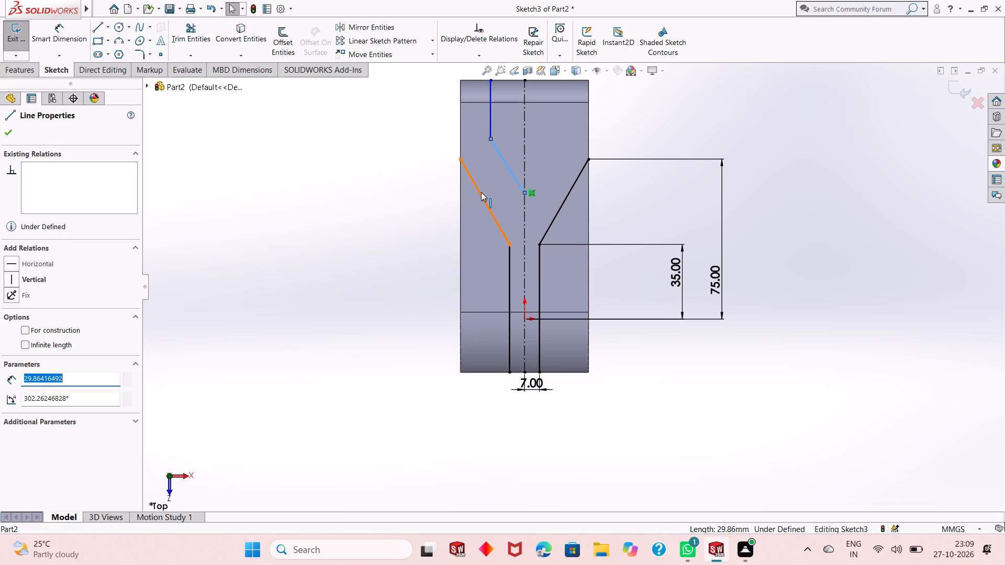
left_click(481, 192, "ctrl")
left_click(573, 146)
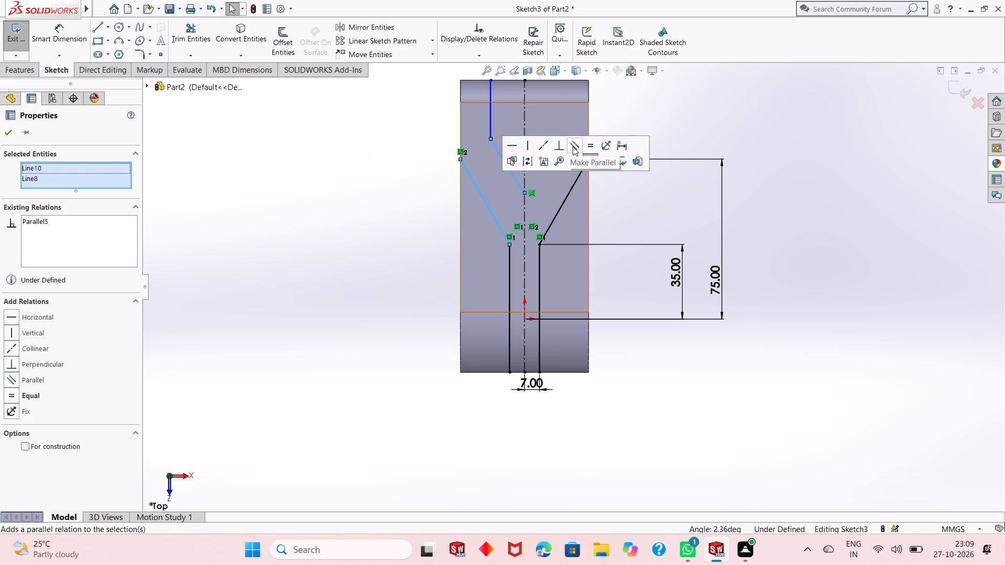
key("Escape")
key("Escape")
Dimension the distance between the two parallel slanted lines as 8 mm.
left_click(86, 37)
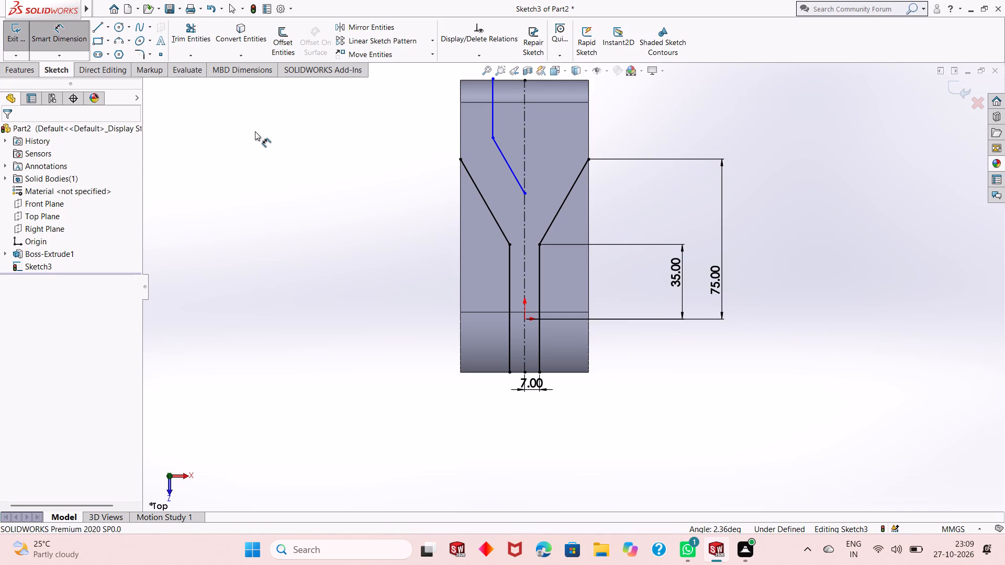
left_click(501, 151)
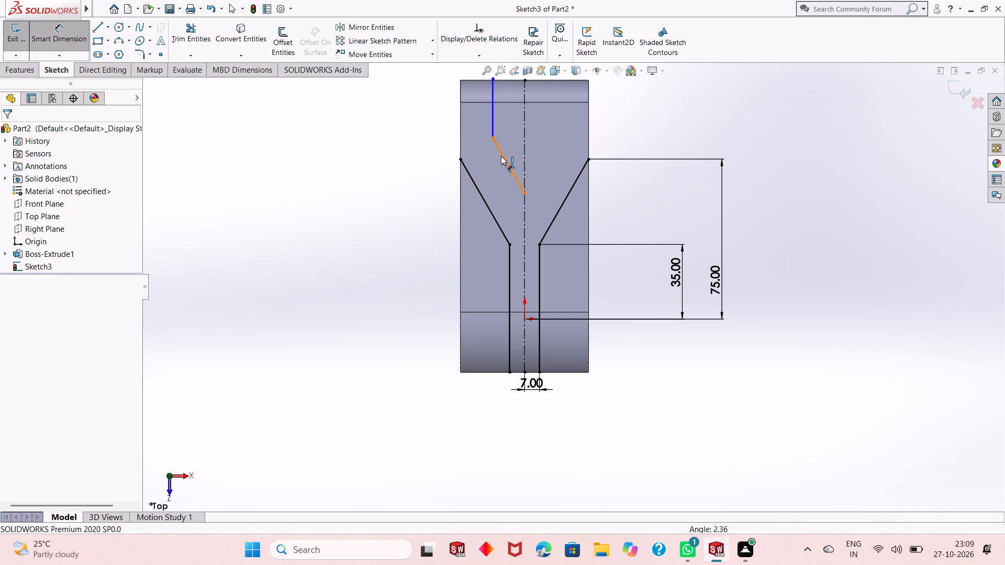
left_click(481, 199)
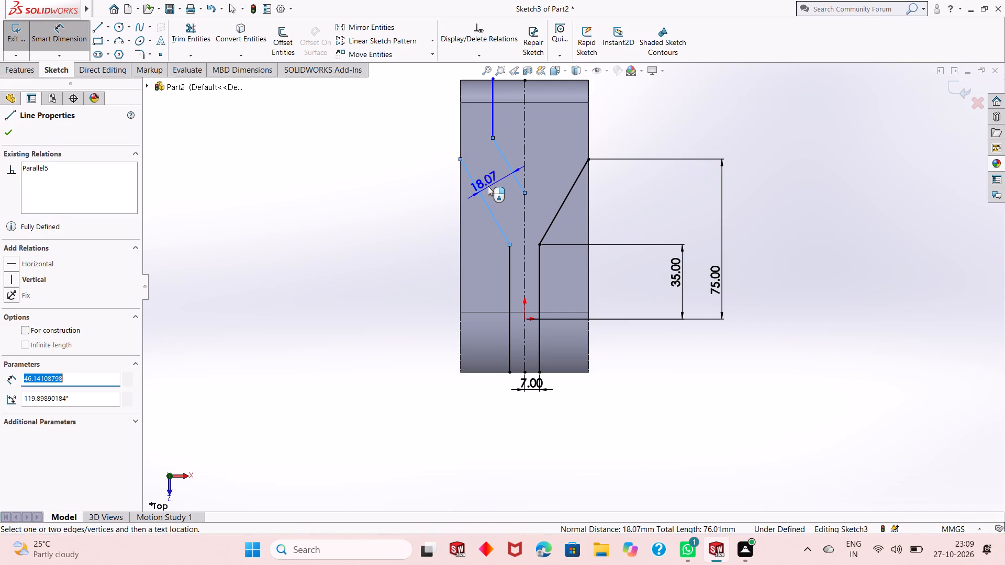
left_click(488, 186)
key("8")
key("Return")
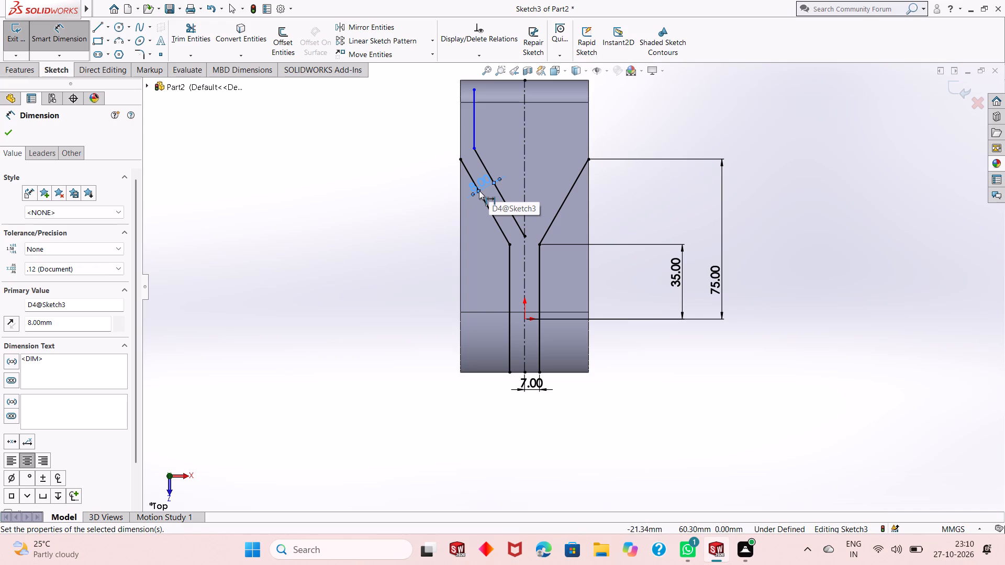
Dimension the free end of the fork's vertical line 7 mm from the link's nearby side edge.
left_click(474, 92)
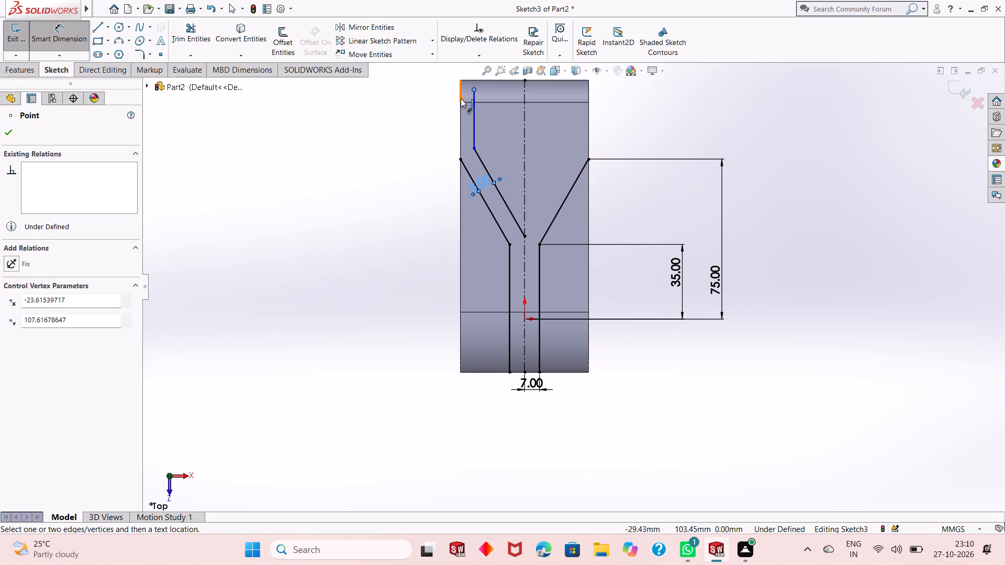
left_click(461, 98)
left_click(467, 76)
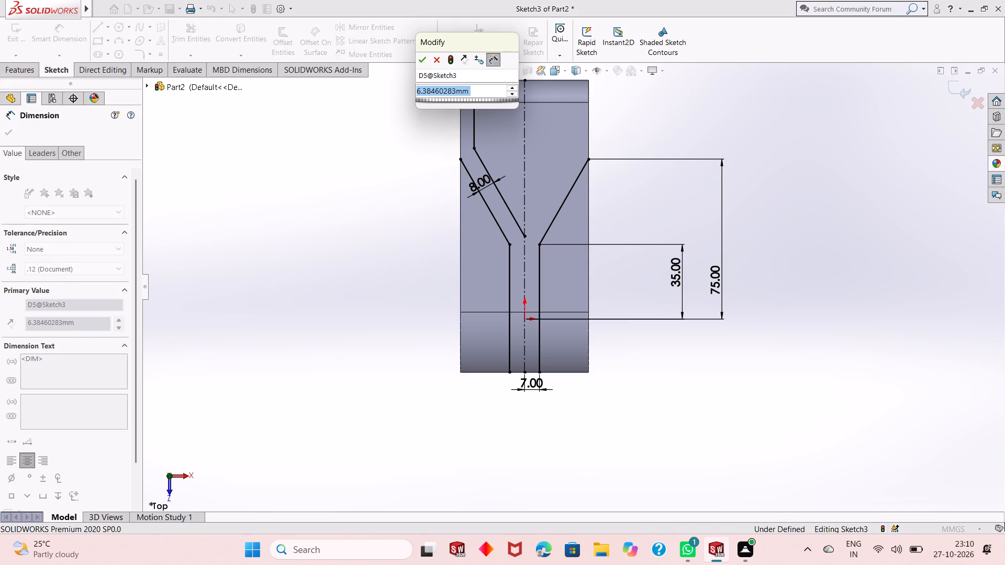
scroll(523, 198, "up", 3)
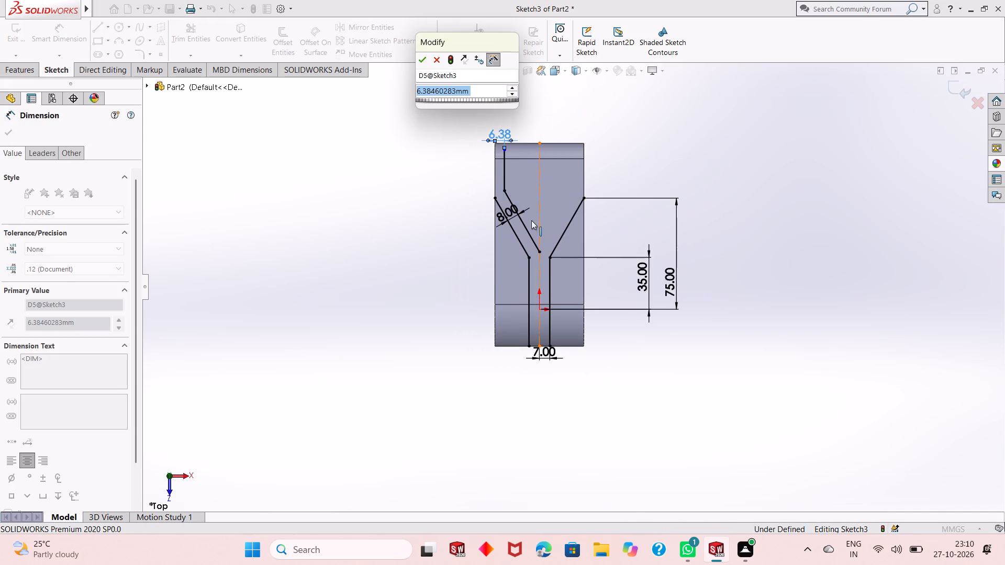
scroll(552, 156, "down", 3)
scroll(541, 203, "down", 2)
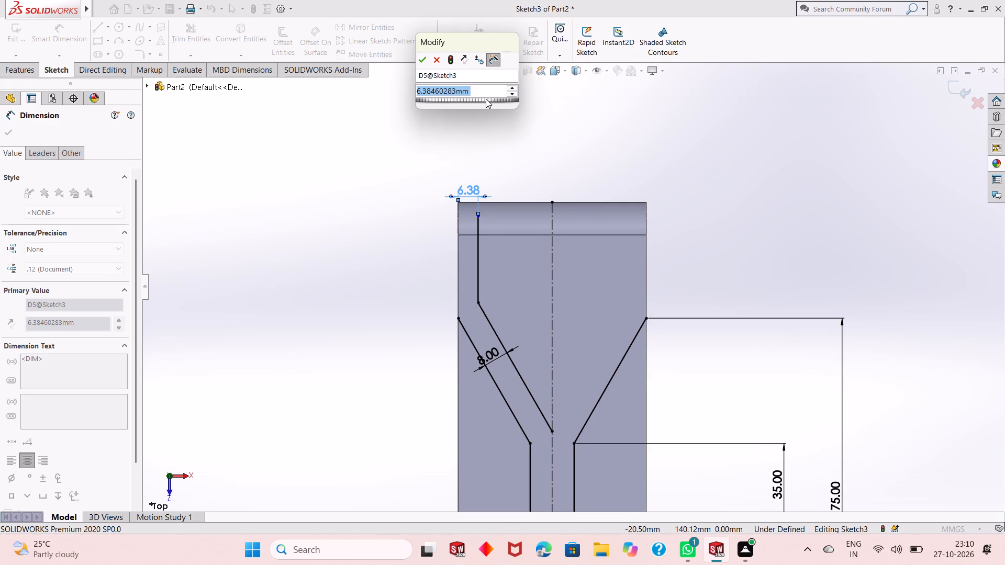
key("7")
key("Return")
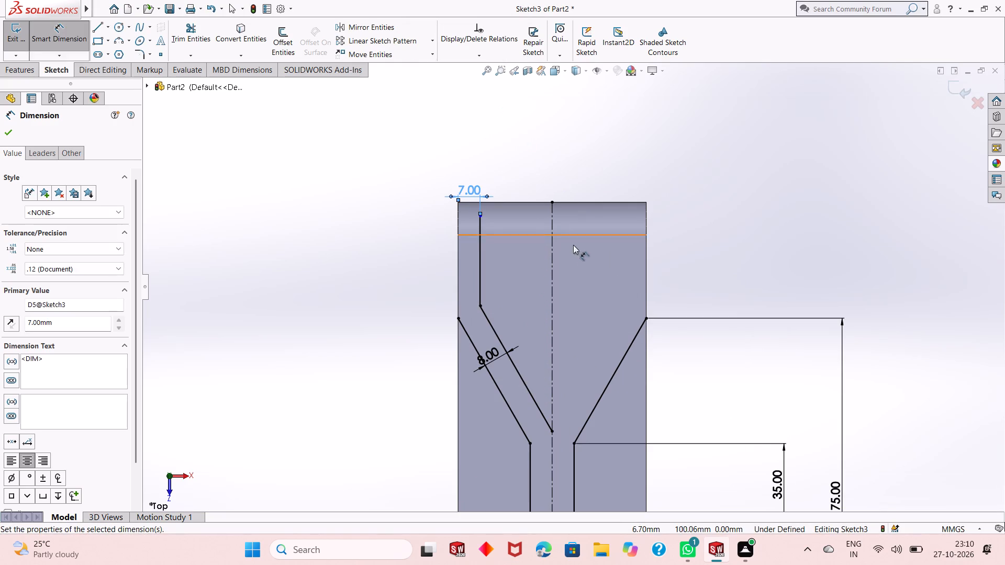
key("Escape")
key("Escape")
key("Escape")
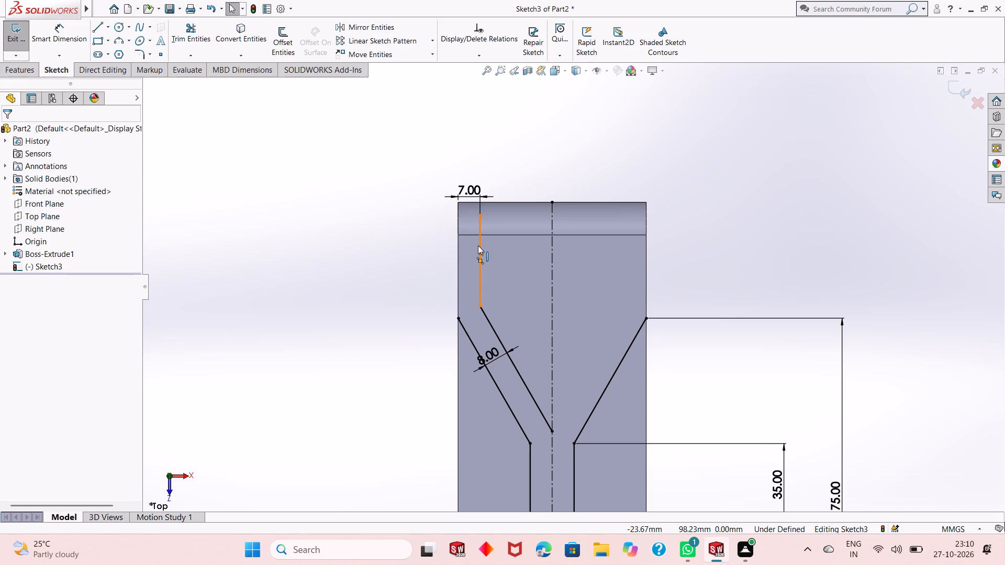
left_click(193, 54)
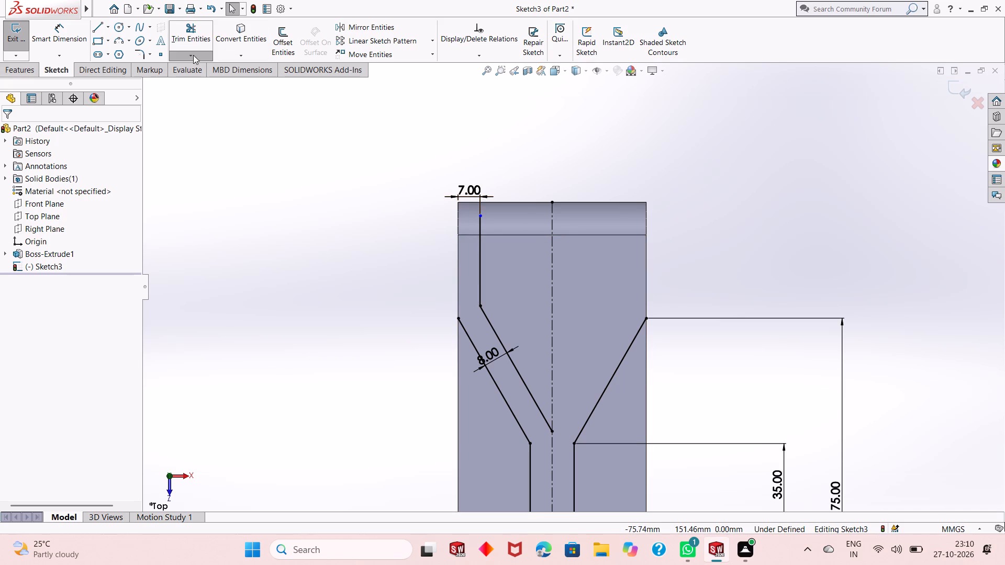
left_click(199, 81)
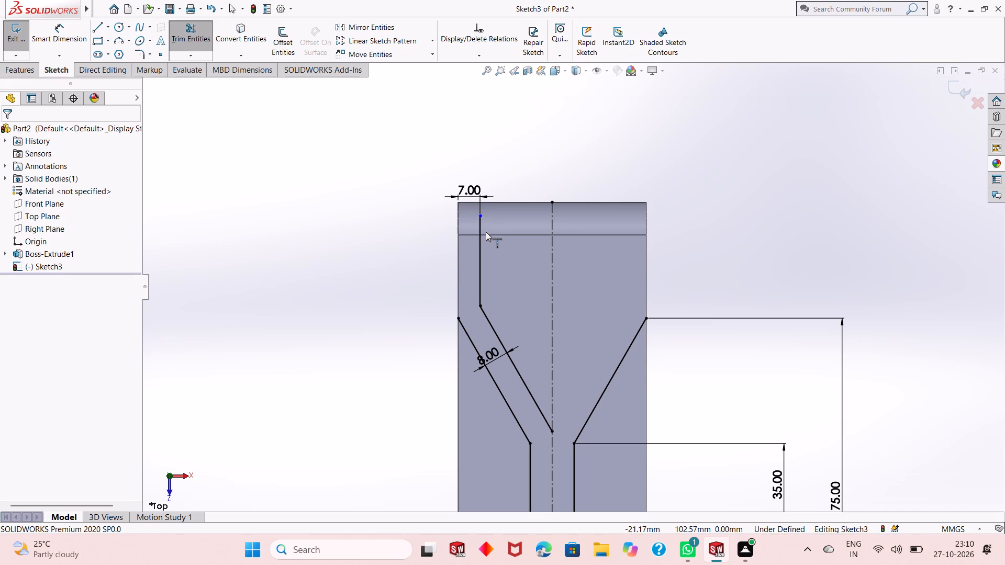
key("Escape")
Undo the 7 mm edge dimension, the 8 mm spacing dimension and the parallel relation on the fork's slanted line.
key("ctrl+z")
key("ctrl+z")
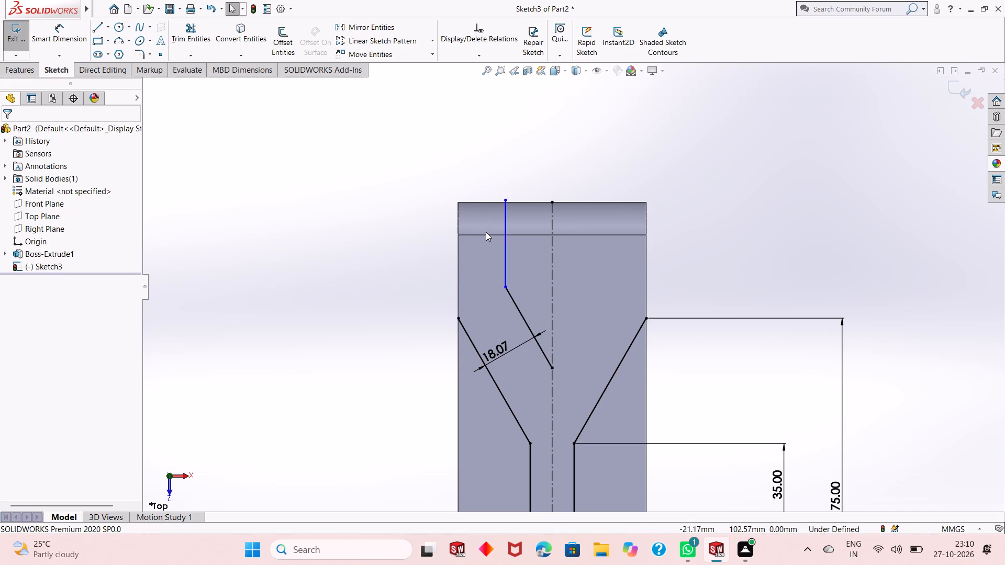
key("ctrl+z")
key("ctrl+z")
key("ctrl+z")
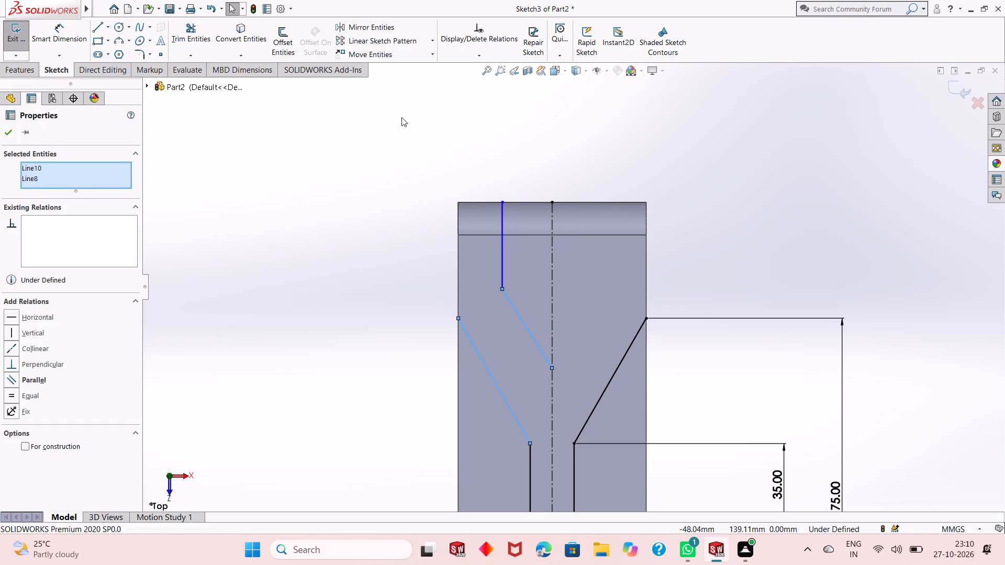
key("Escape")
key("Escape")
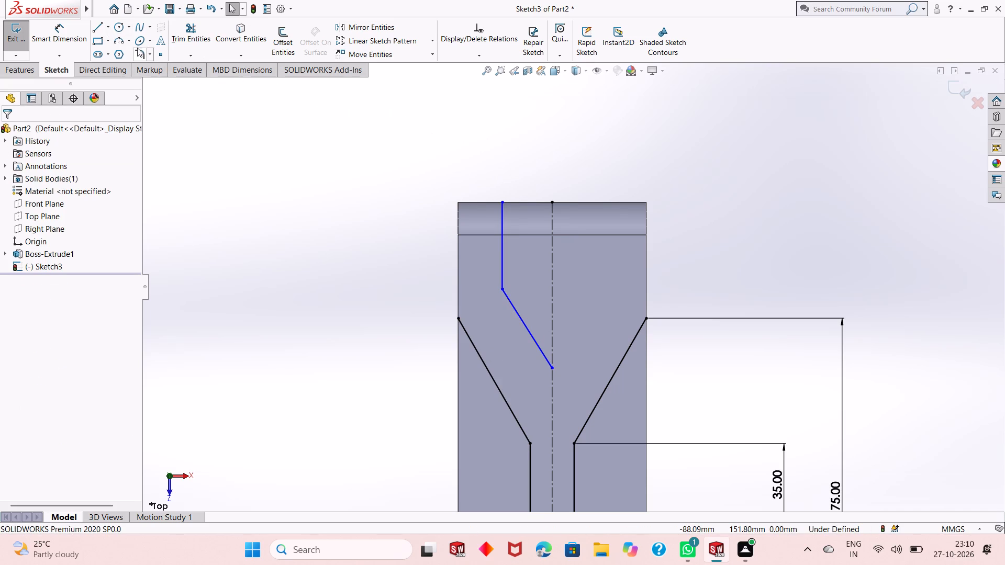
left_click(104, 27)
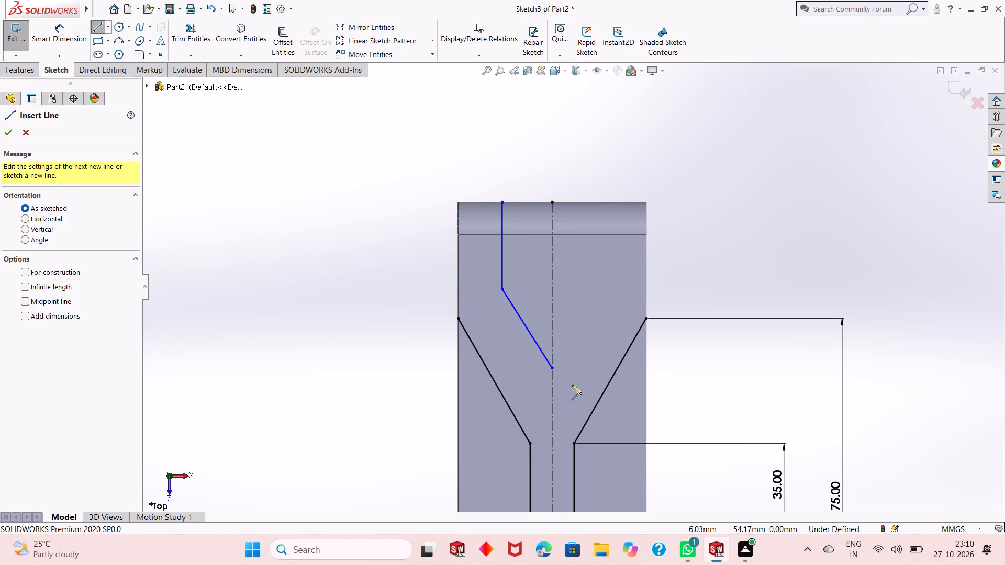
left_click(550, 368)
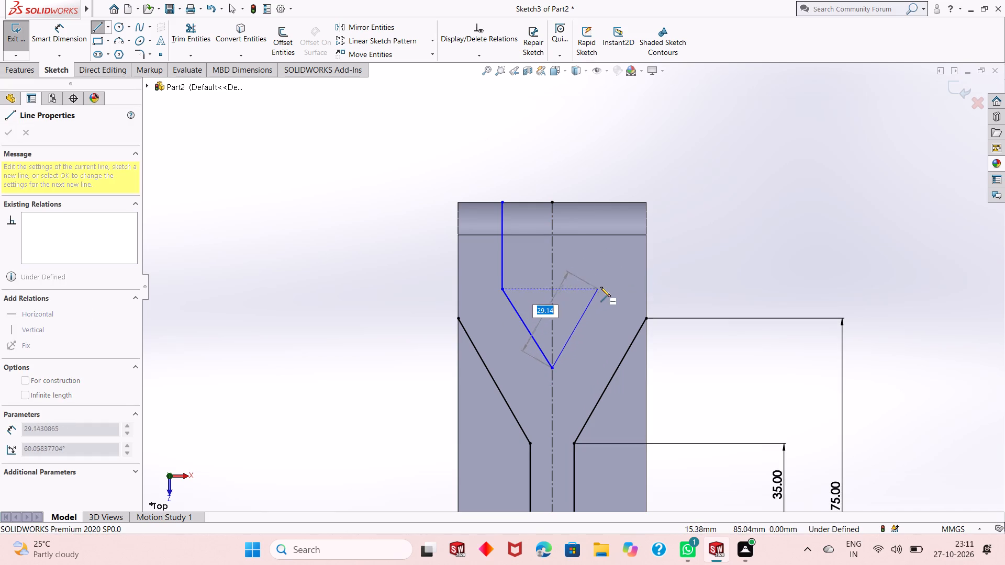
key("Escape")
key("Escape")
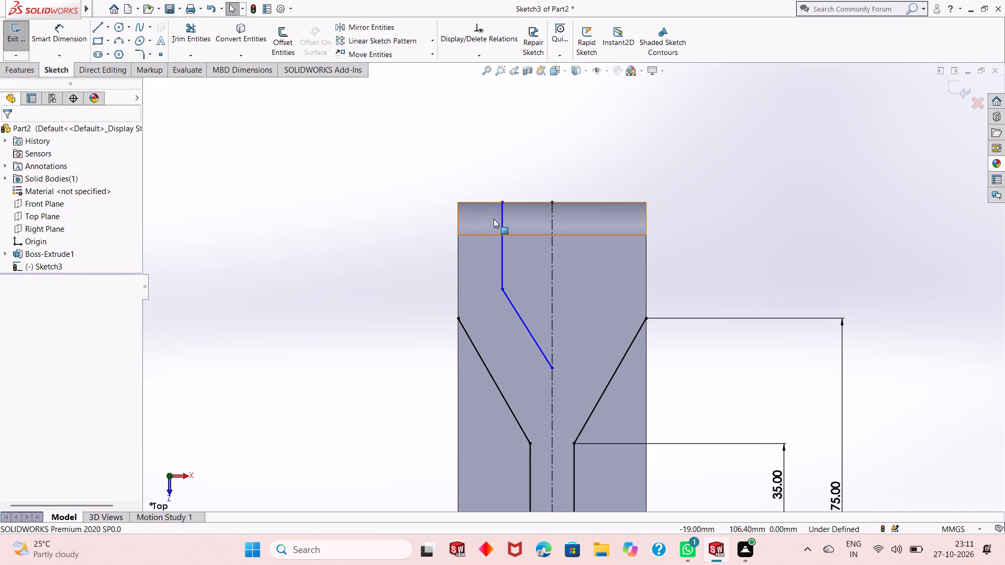
Mirror the fork's vertical line and slanted line about the construction centreline, keeping the originals.
left_click(500, 214)
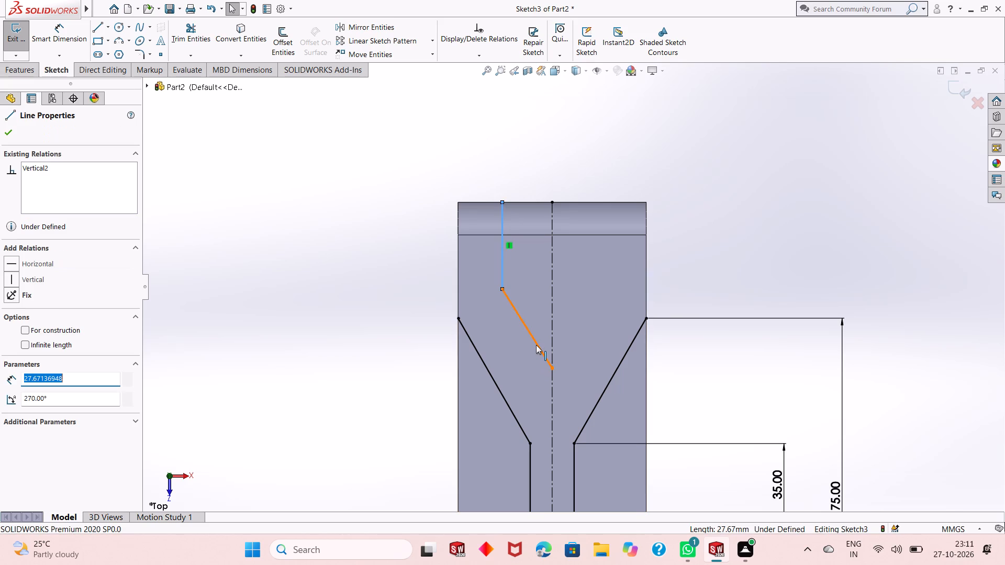
left_click(536, 345, "ctrl")
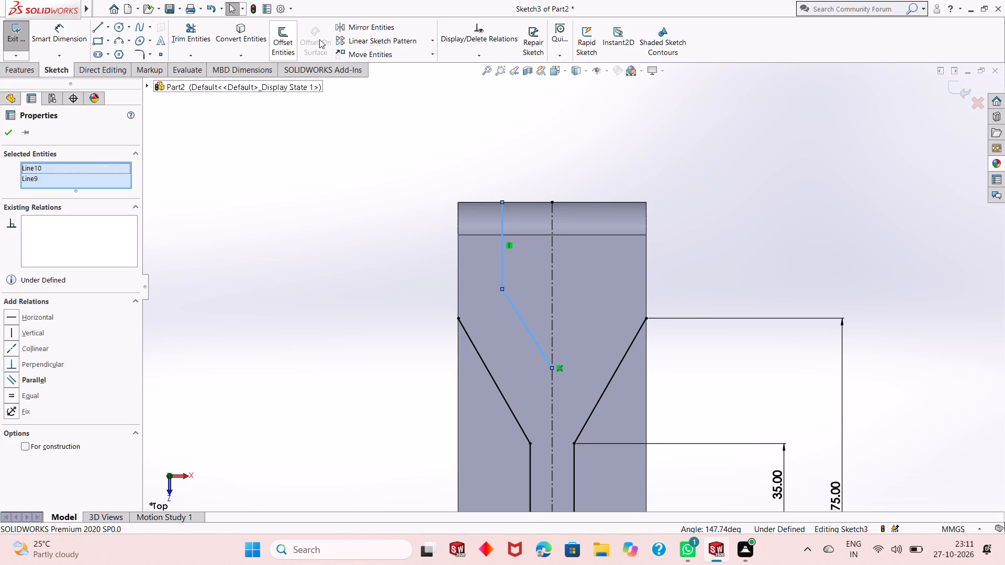
left_click(362, 30)
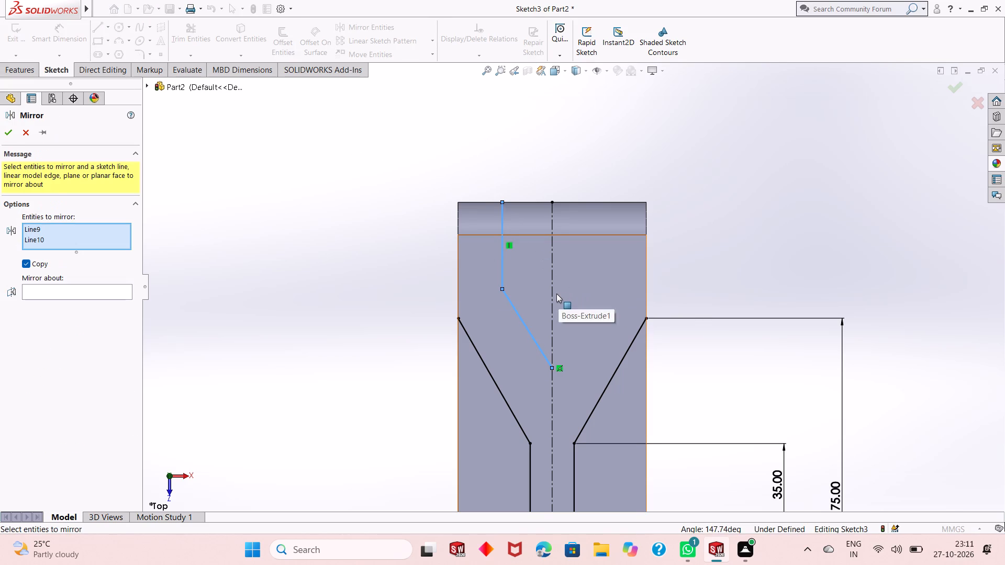
left_click(68, 284)
left_click(122, 286)
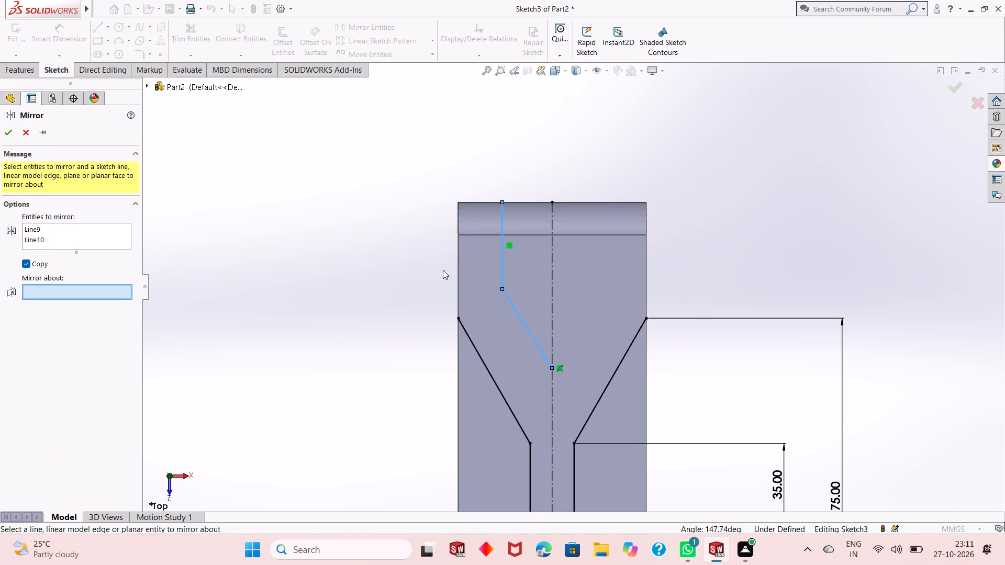
left_click(552, 246)
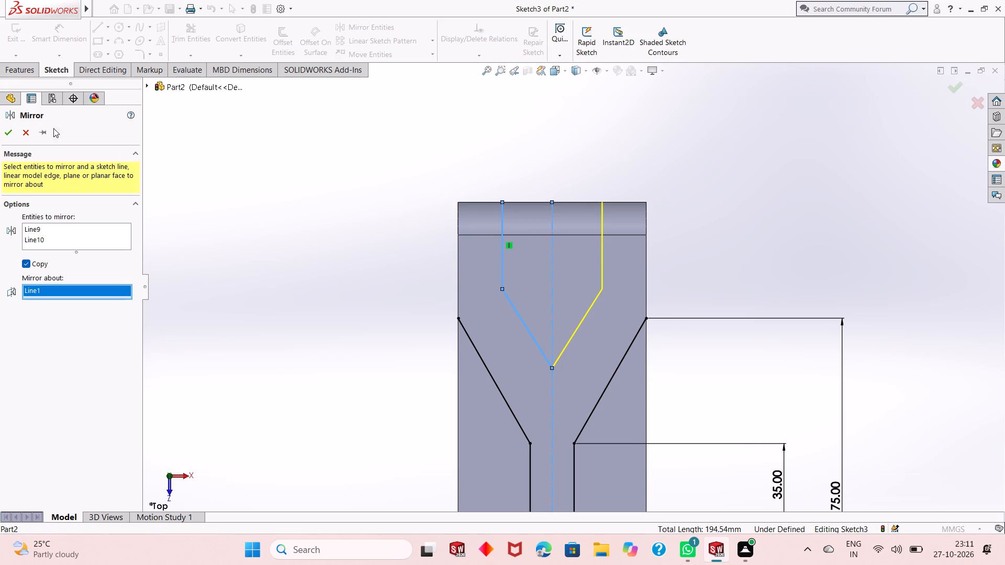
left_click(7, 131)
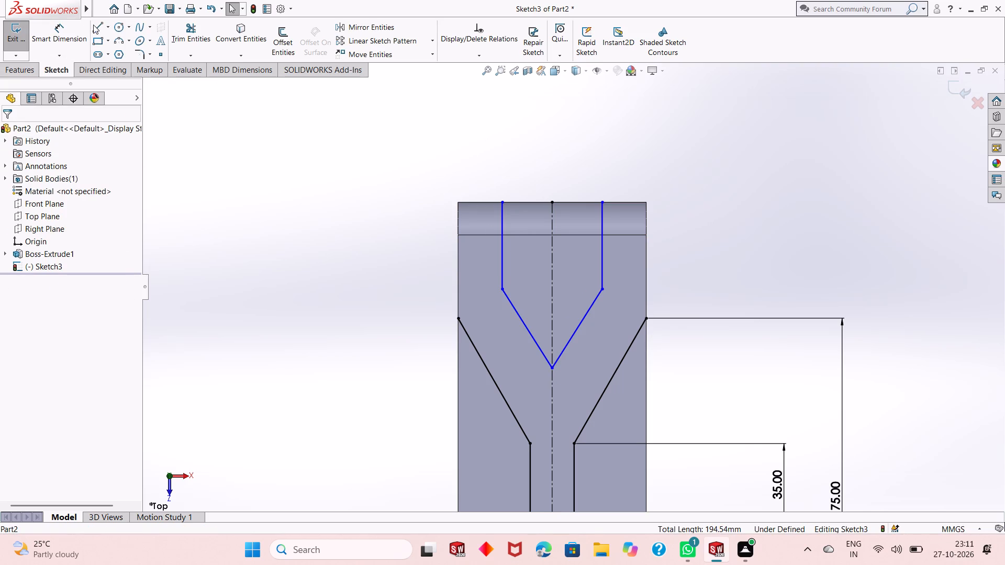
Close the fork profile with a horizontal line about 32 mm long along the small end's edge, joining the two vertical lines.
left_click(96, 23)
left_click(500, 202)
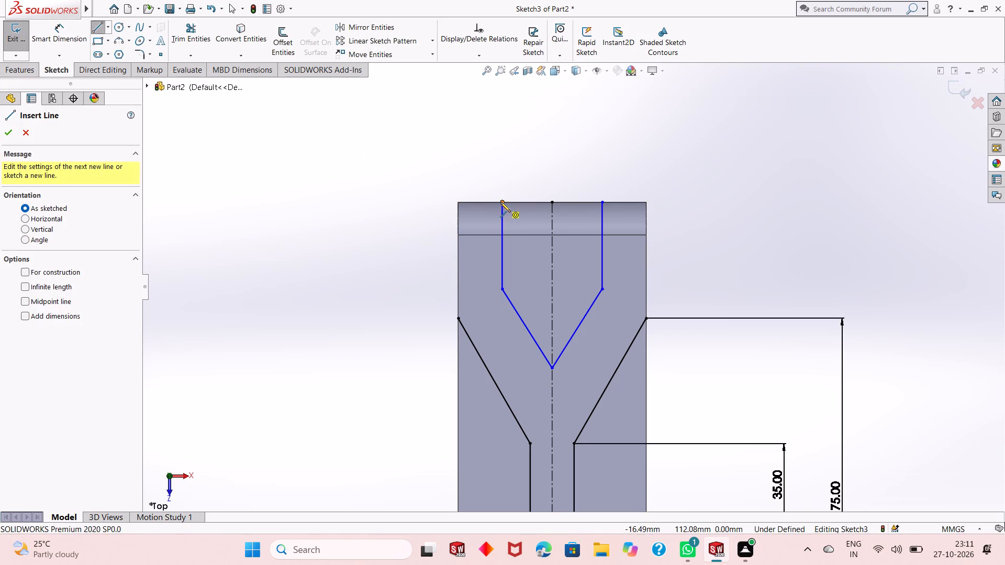
left_click(601, 202)
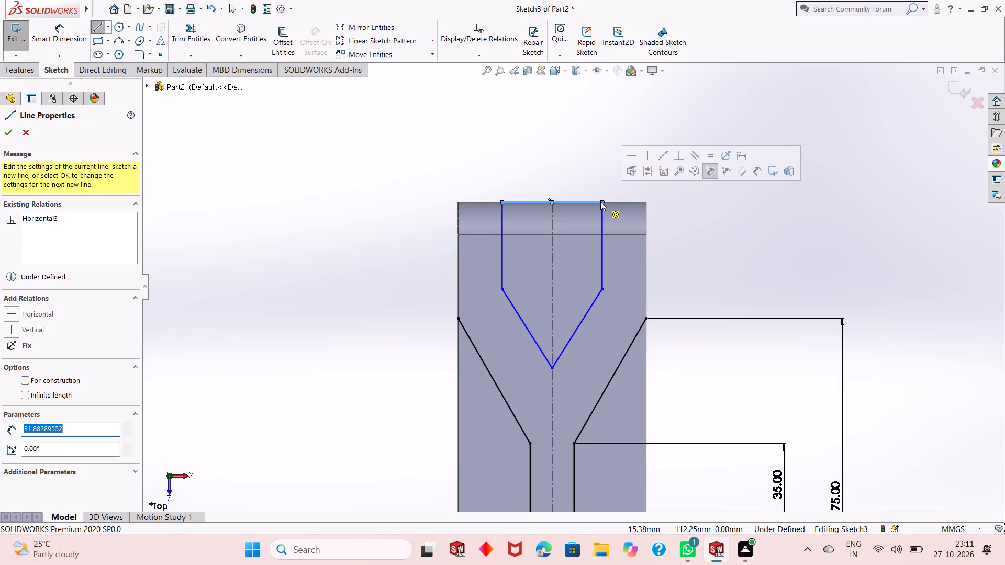
key("Escape")
key("Escape")
key("Escape")
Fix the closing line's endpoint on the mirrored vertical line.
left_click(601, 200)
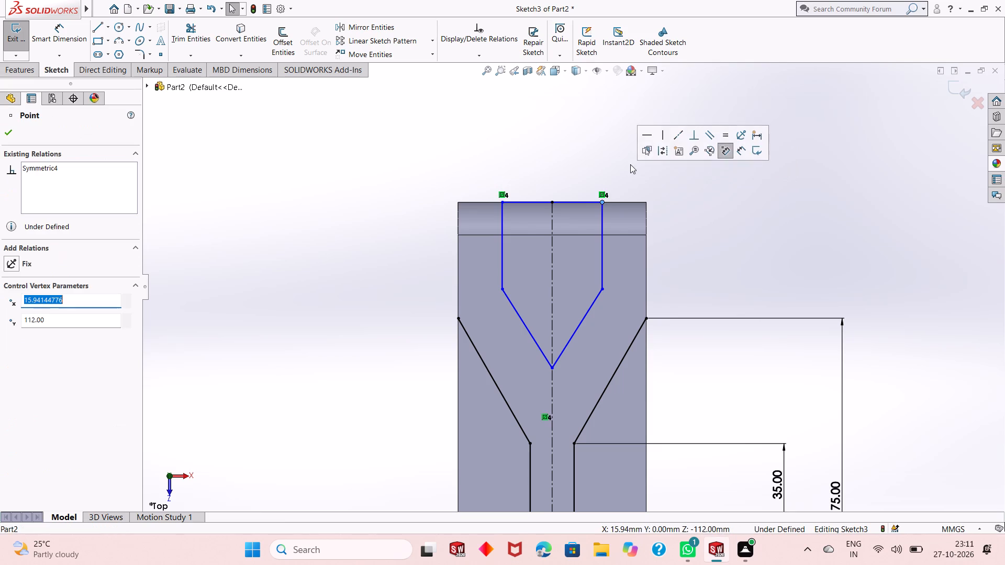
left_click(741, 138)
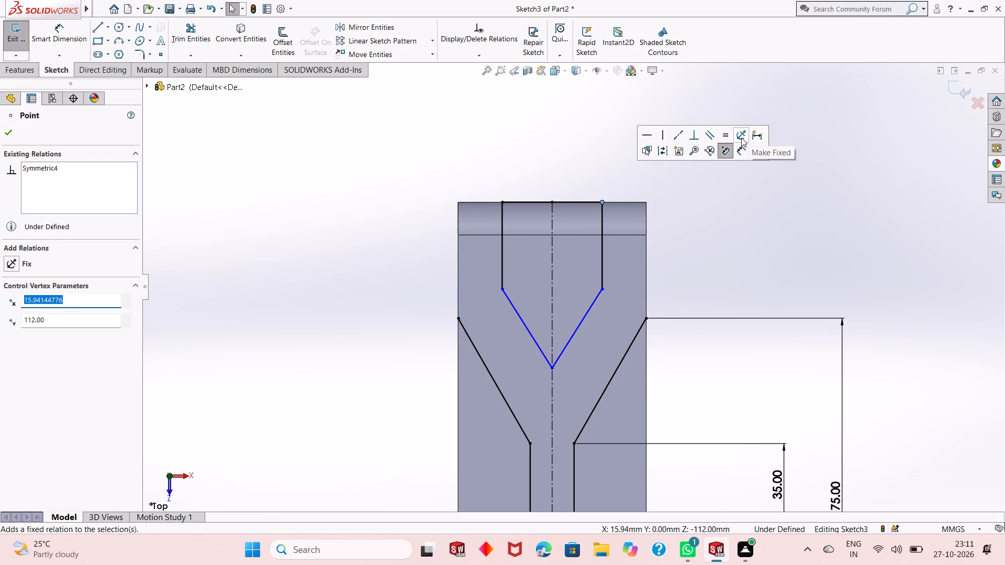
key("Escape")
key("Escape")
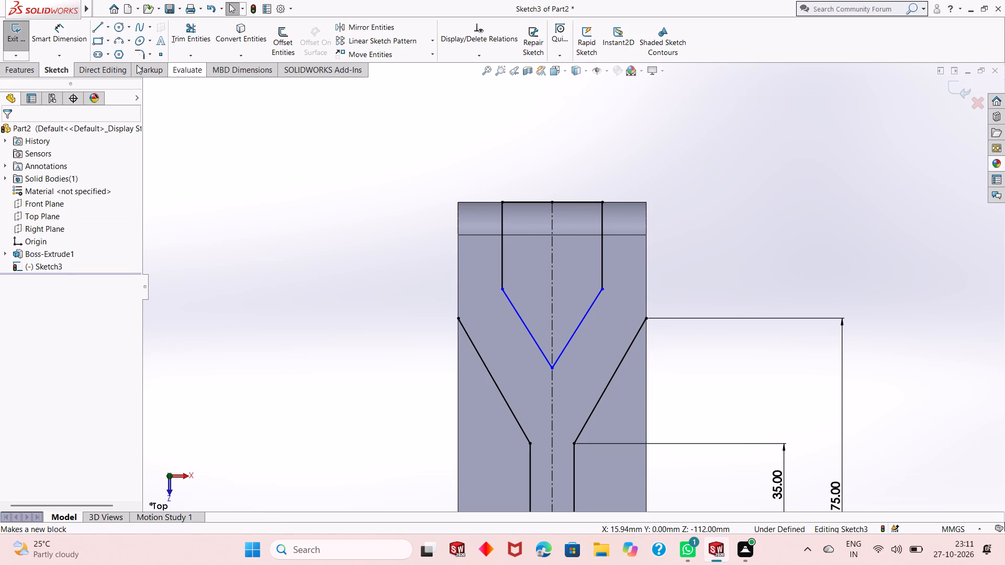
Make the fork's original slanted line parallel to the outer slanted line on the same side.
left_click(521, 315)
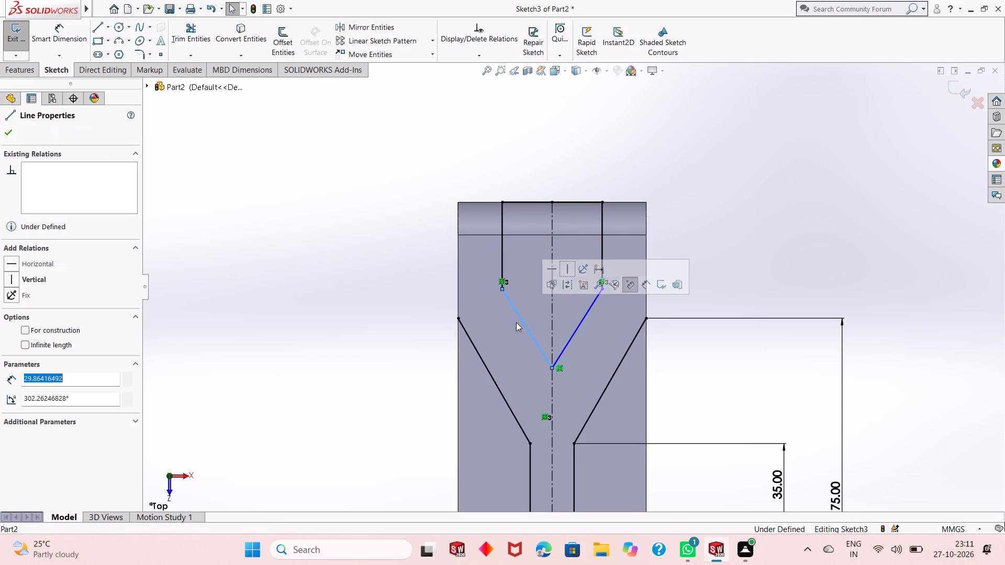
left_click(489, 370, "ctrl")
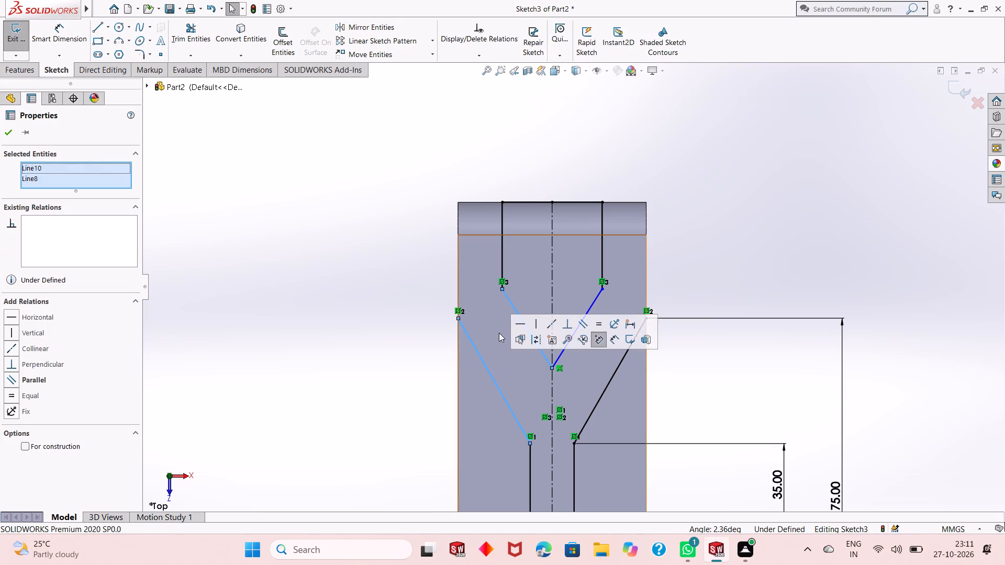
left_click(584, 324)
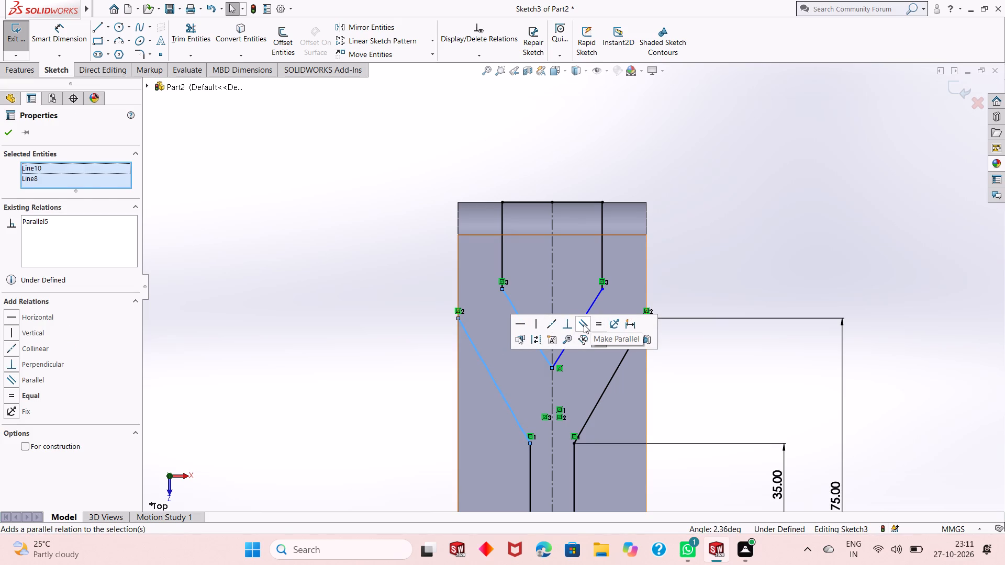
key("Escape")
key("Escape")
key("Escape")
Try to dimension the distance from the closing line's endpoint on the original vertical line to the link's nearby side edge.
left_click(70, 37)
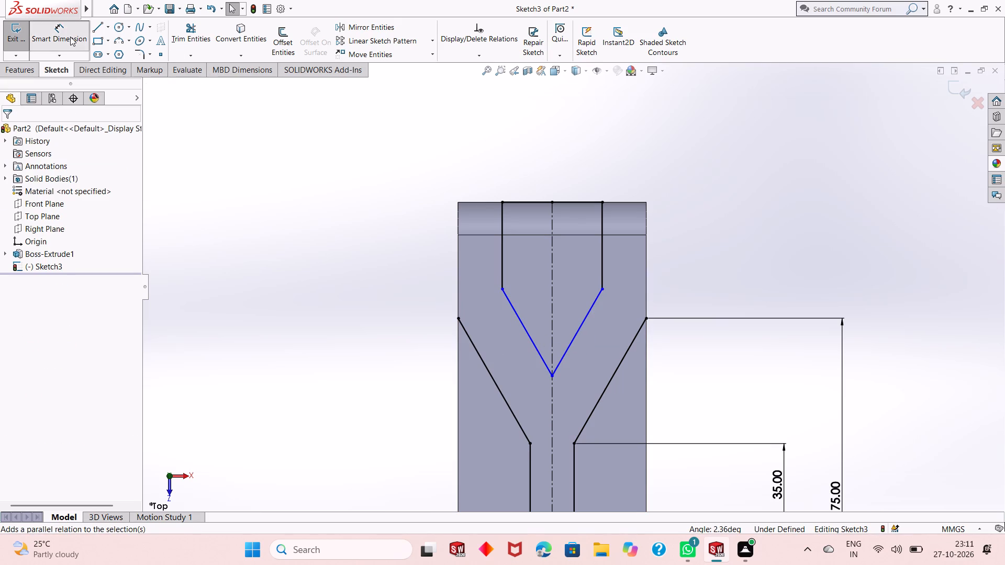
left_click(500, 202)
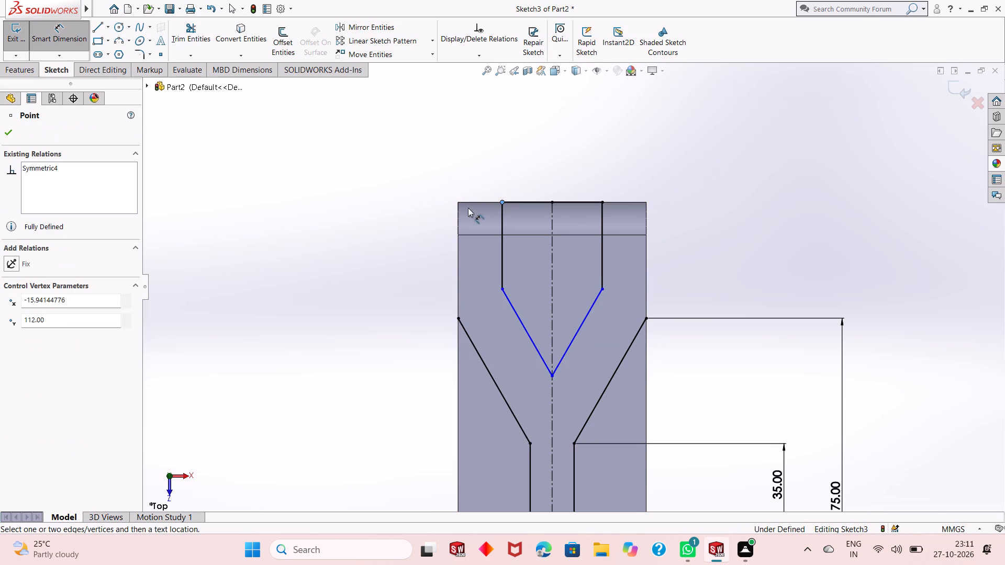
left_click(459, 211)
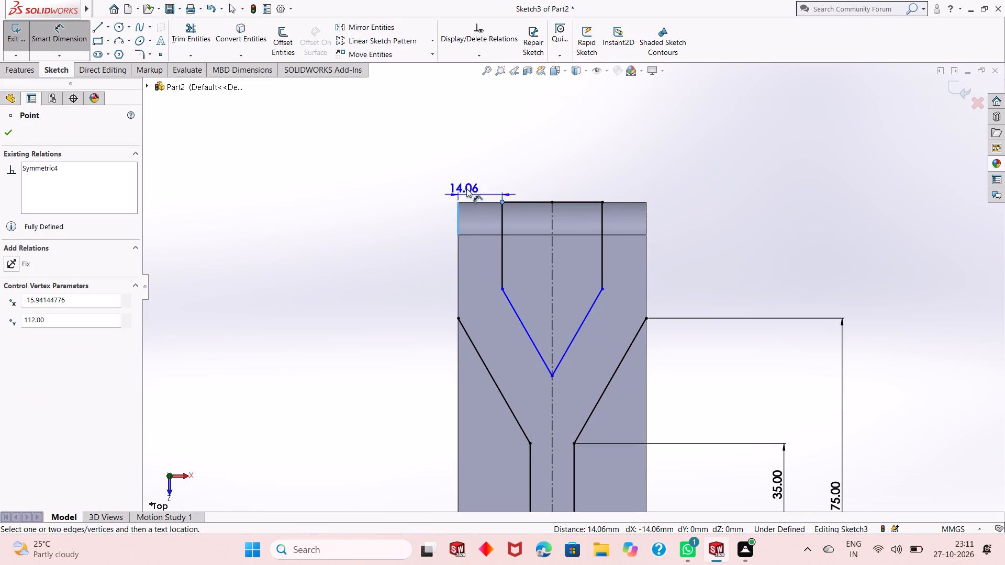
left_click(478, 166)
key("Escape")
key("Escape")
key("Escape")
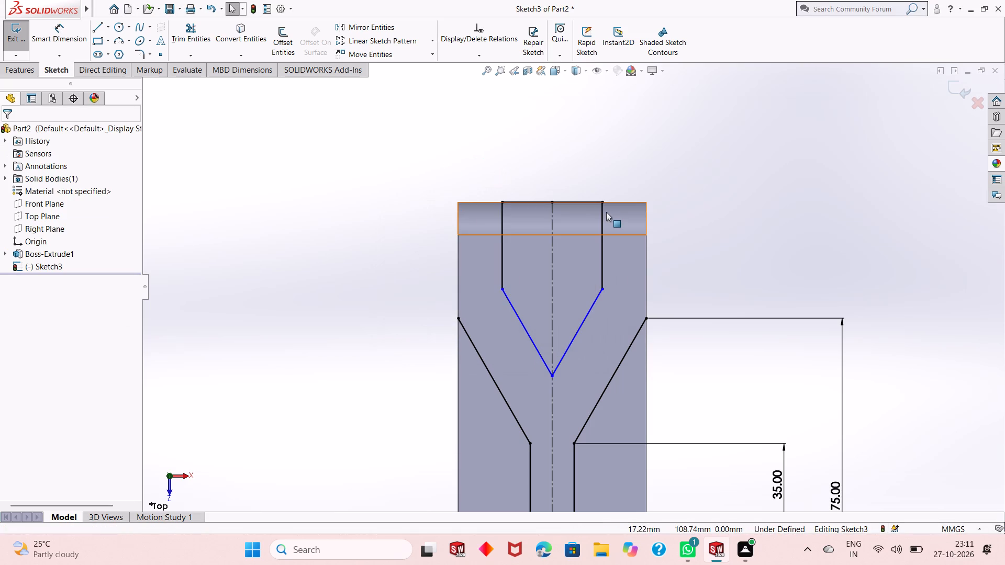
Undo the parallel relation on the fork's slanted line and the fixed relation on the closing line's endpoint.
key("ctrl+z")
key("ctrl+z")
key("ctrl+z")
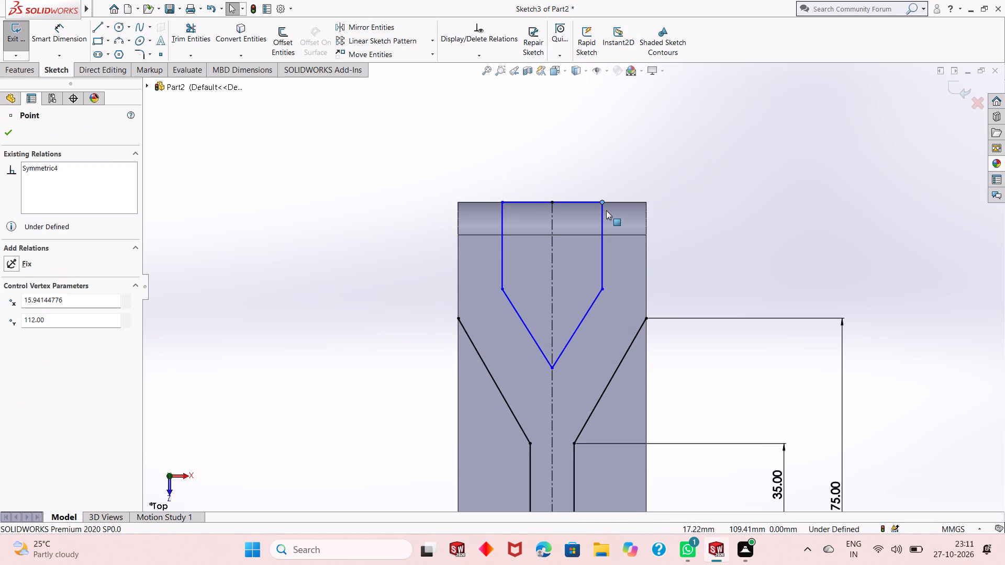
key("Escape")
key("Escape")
Make the fork's original slanted line parallel to the outer slanted line on the same side.
left_click(521, 320)
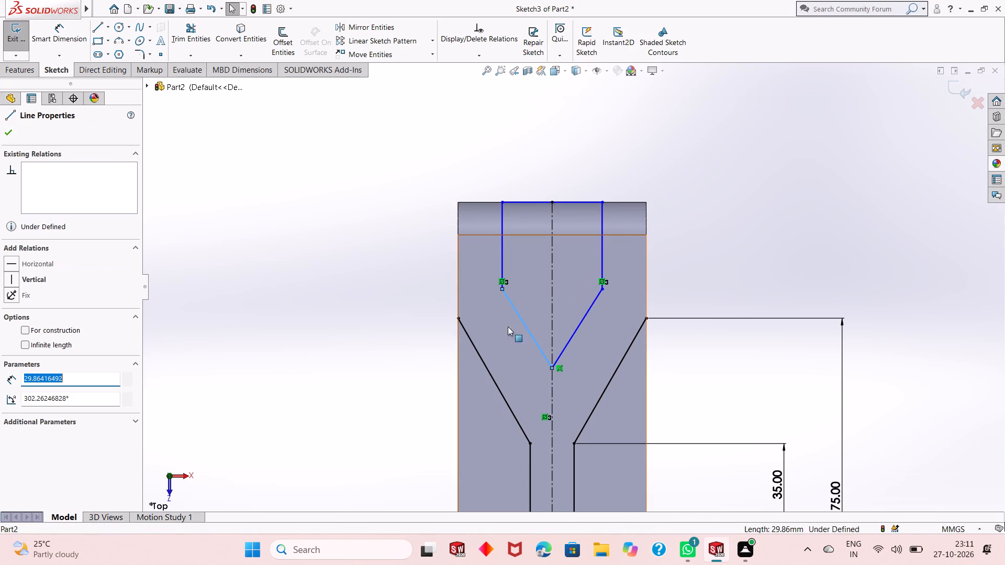
left_click(483, 361, "ctrl")
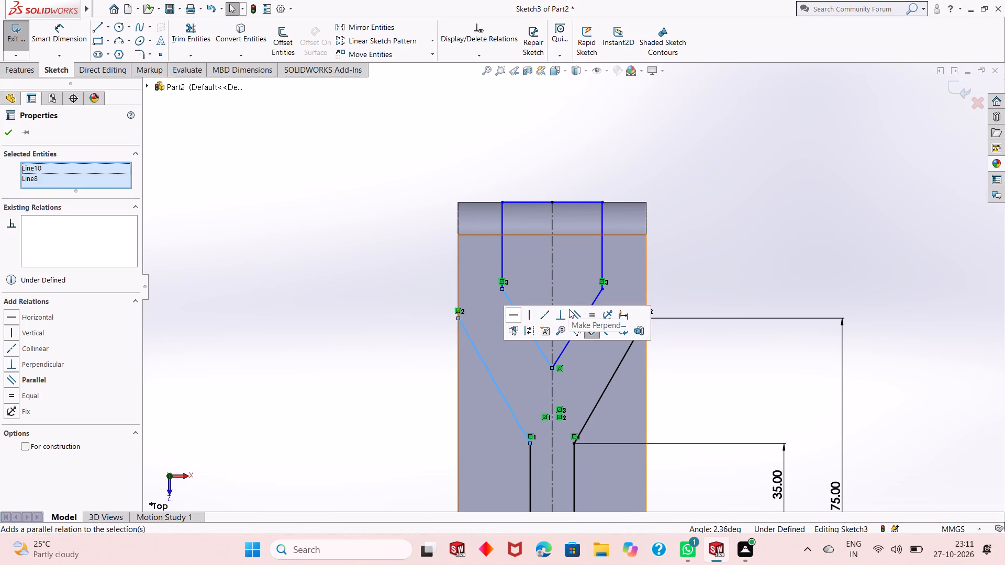
left_click(577, 314)
key("Escape")
key("Escape")
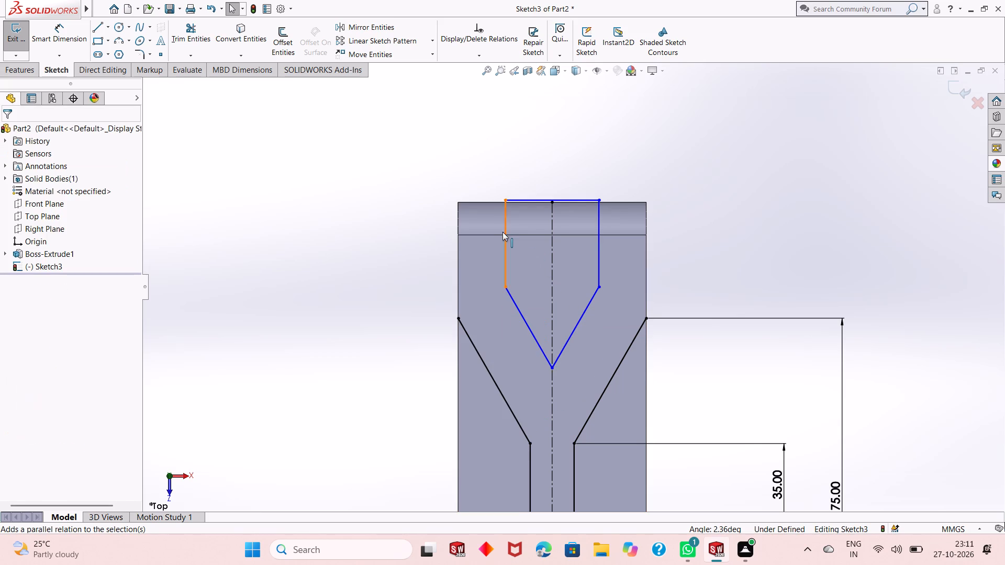
Make the closing line's endpoint on the original vertical line coincident with the link's small-end silhouette edge.
left_click(512, 200)
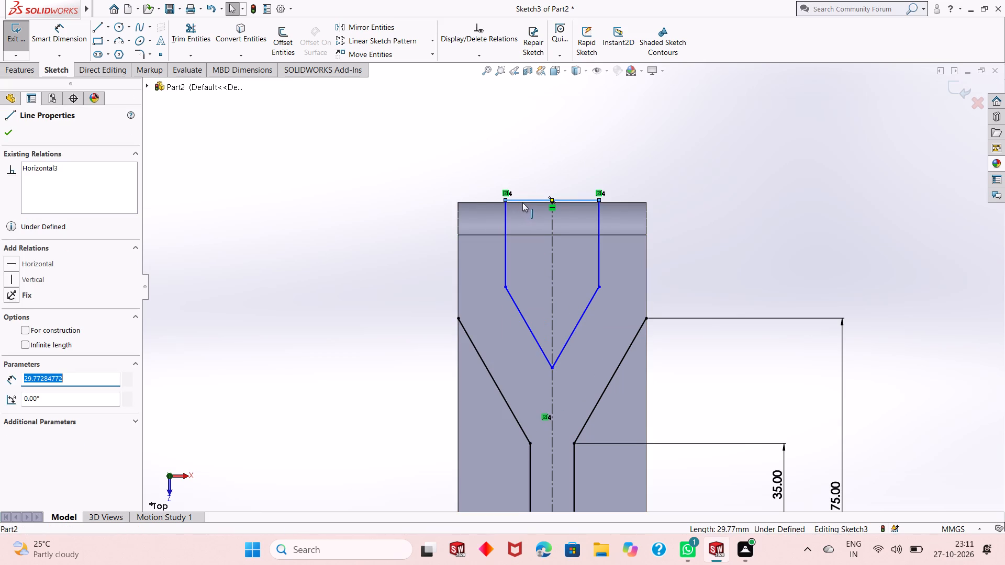
left_click(476, 202, "ctrl")
scroll(478, 201, "down", 4)
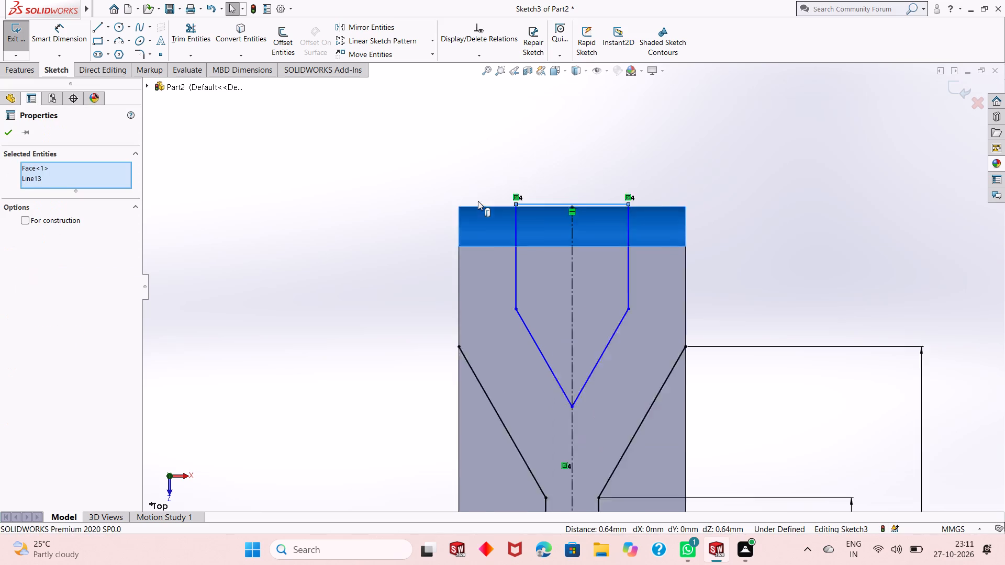
key("Escape")
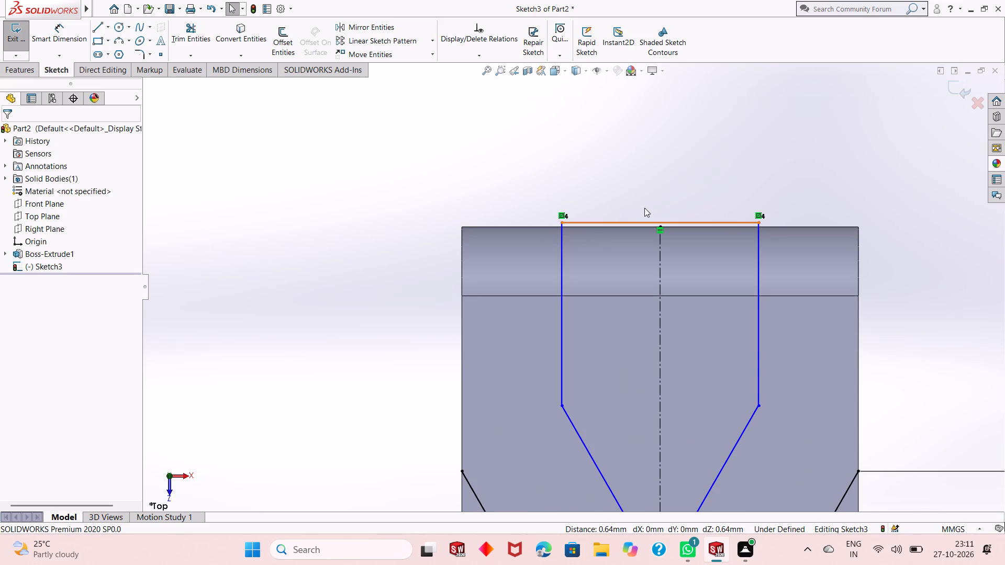
left_click(564, 223)
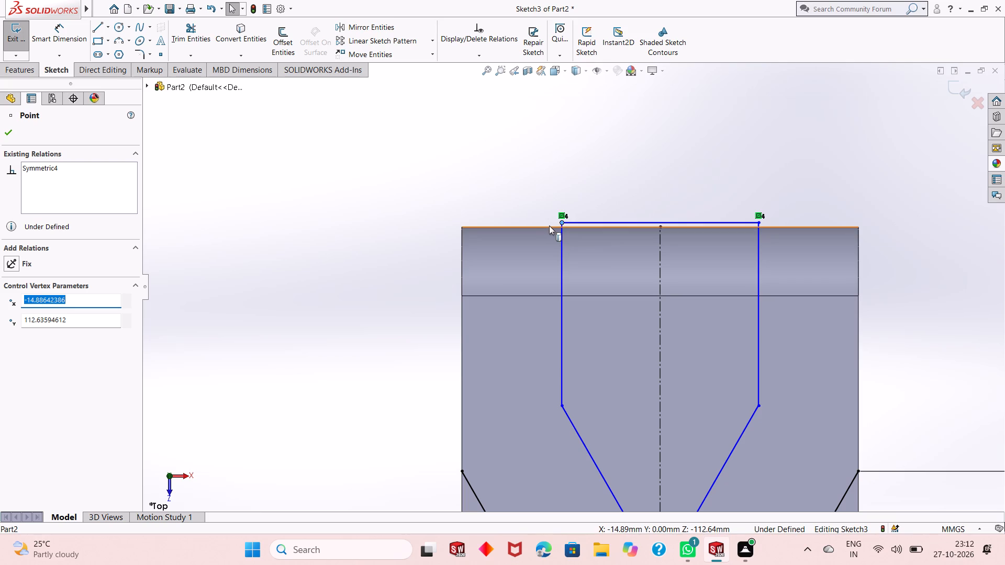
left_click(549, 227, "ctrl")
left_click(597, 186)
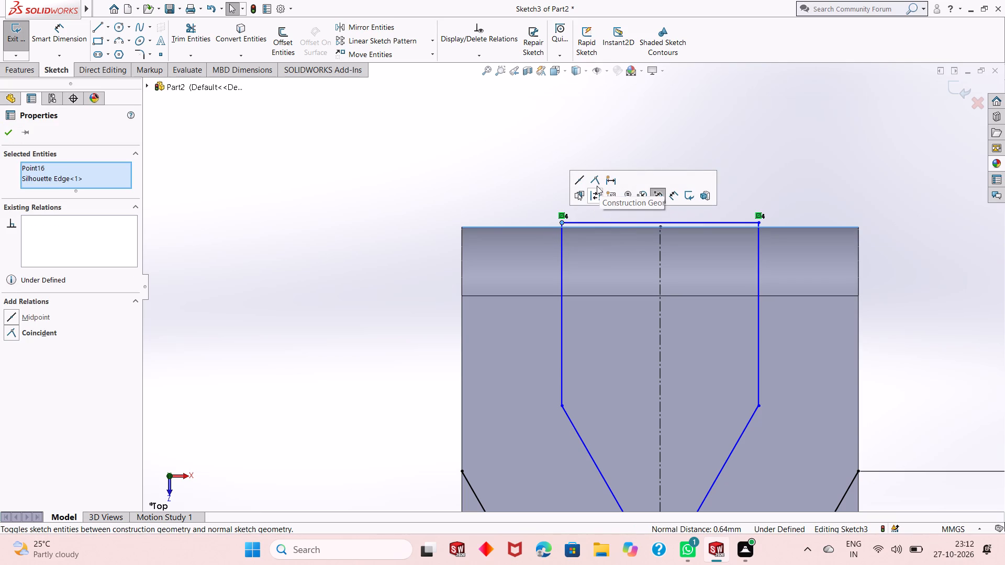
key("Escape")
key("Escape")
key("Escape")
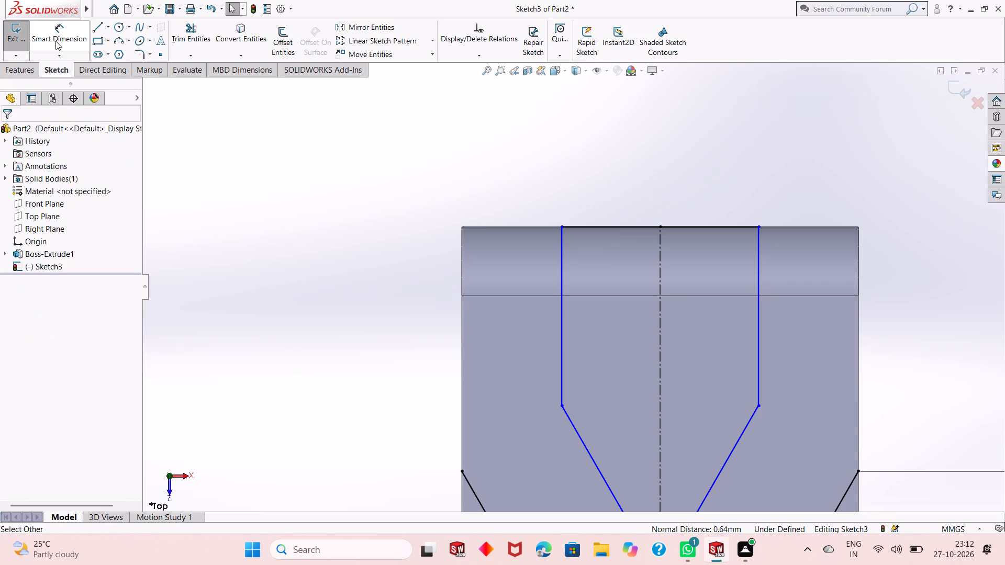
Dimension the gap between the fork's original slanted line and the parallel outer slanted line as 8 mm.
left_click(55, 41)
scroll(535, 385, "up", 2)
left_click(589, 411)
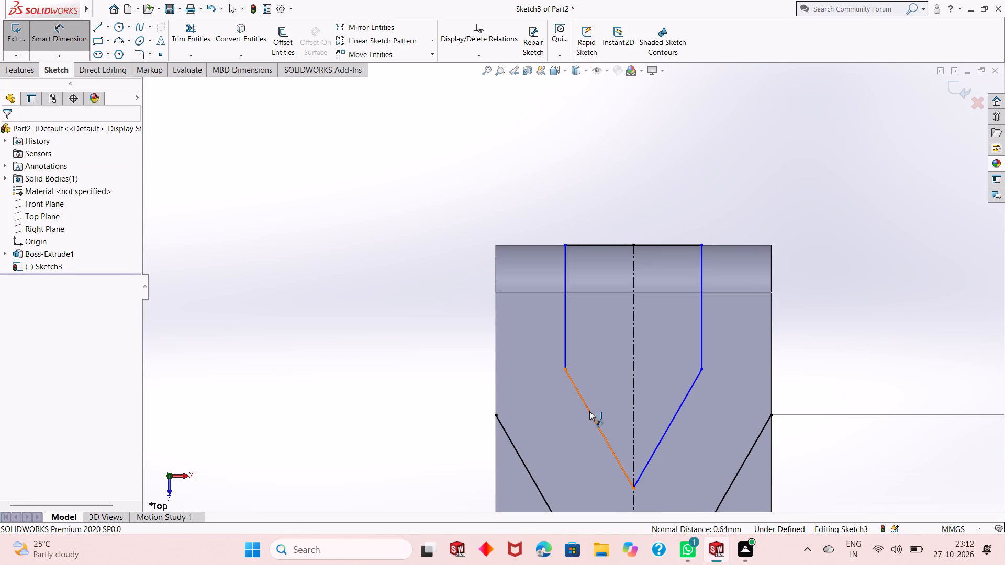
left_click(528, 469)
left_click(543, 445)
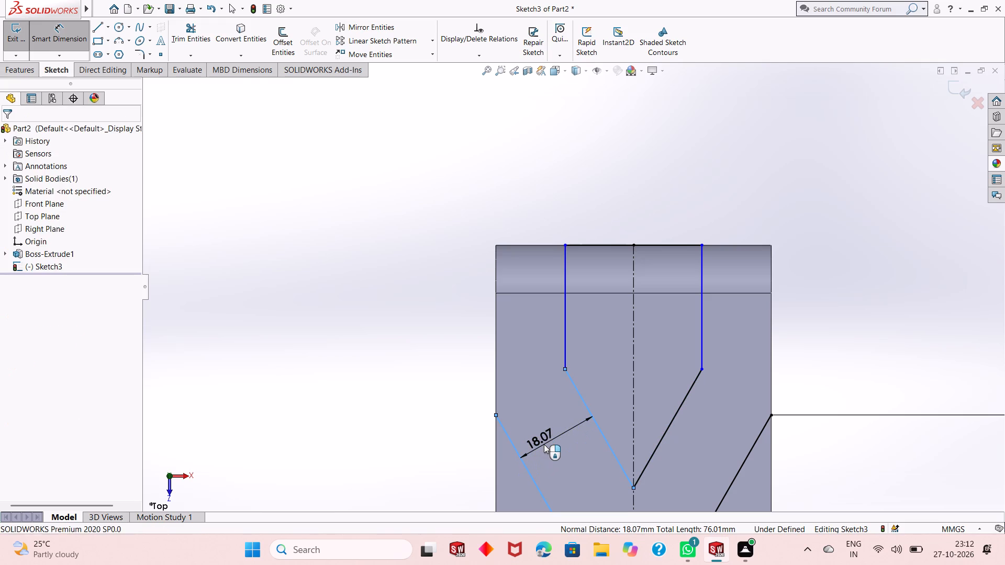
key("8")
key("Return")
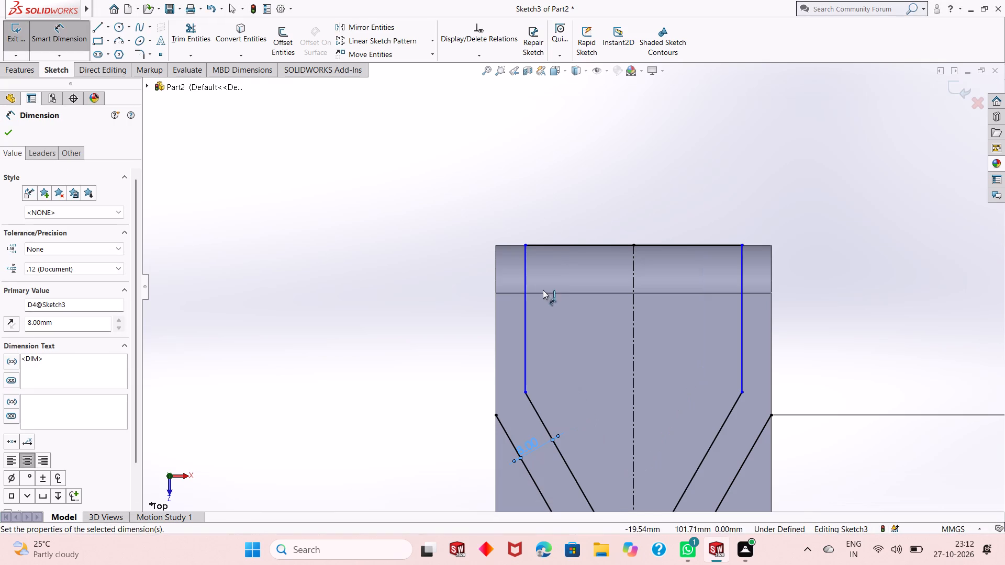
Dimension the distance from the fork's original vertical line to the link's nearby side edge as 7 mm.
left_click(528, 265)
left_click(494, 274)
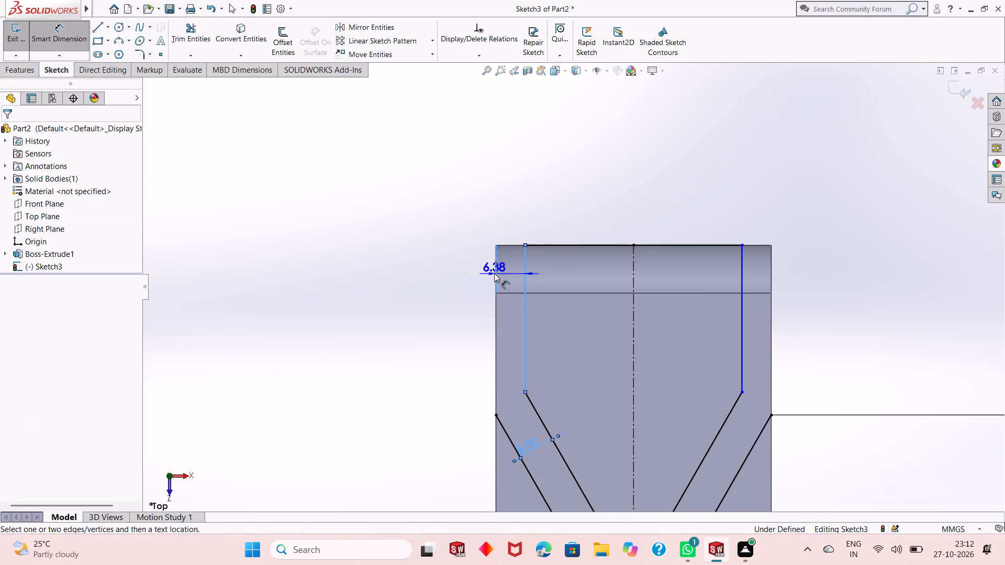
left_click(493, 205)
key("7")
key("Return")
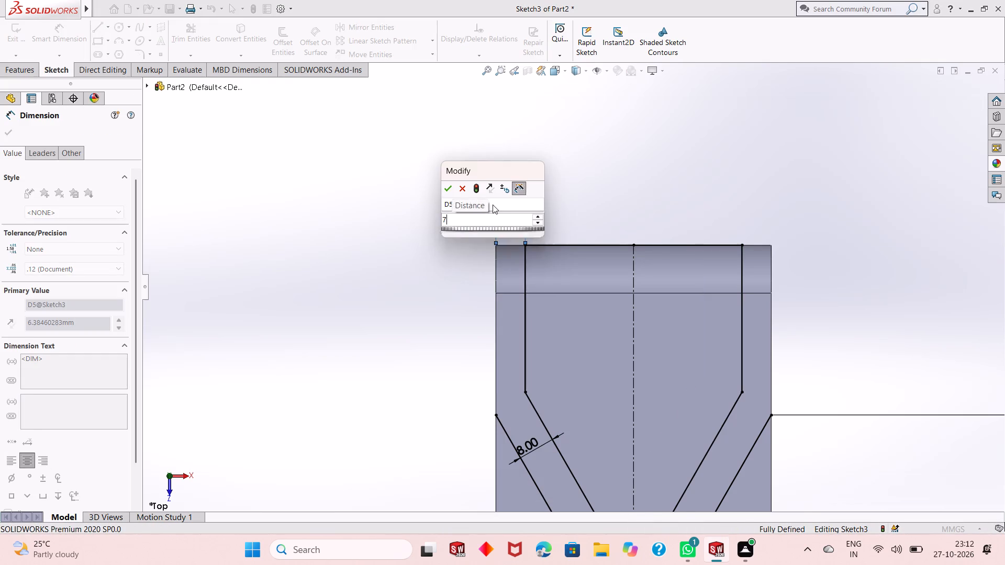
scroll(624, 329, "up", 3)
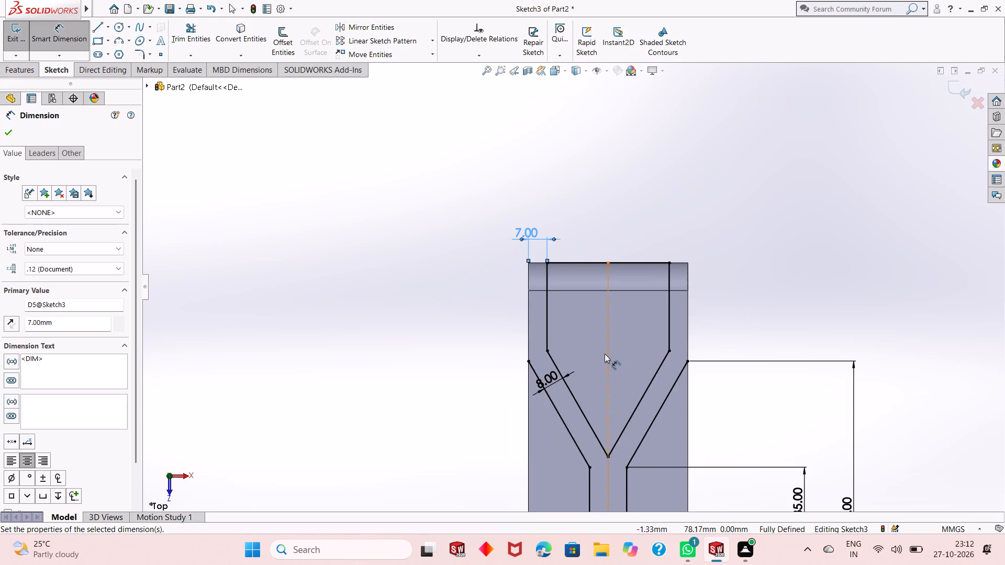
scroll(605, 354, "up", 2)
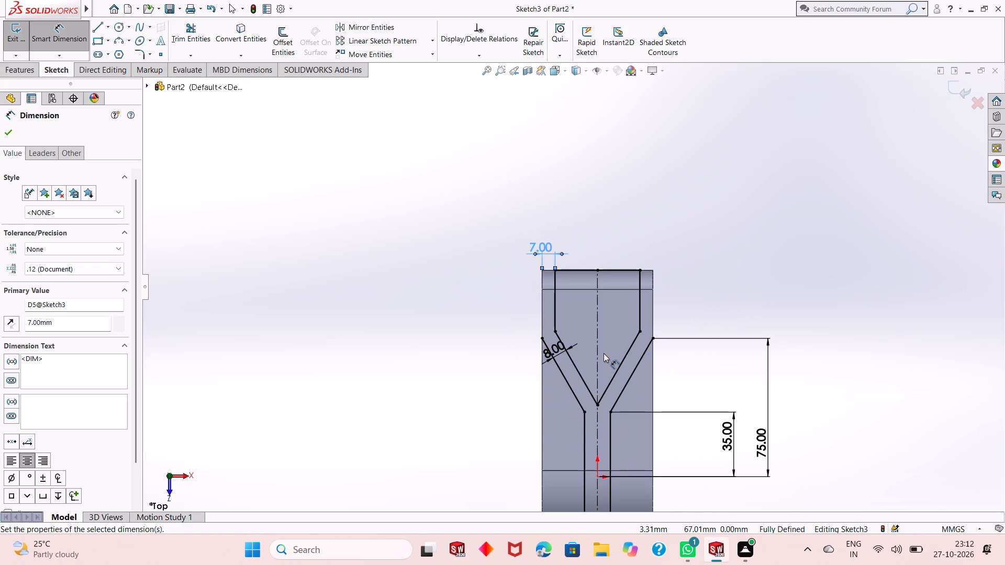
key("Escape")
key("Escape")
key("Escape")
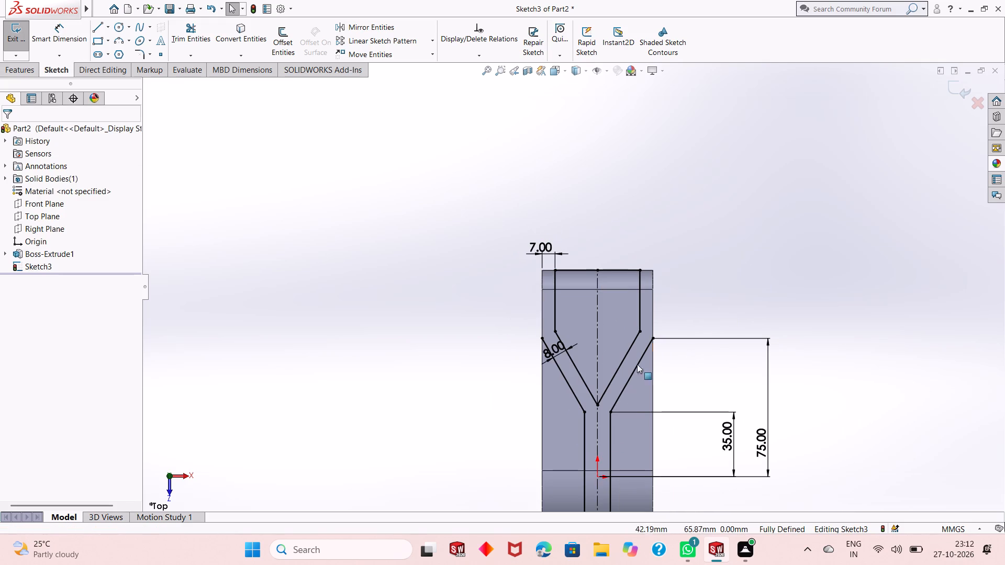
Apply 20 mm sketch fillets to the two outer corners where the slanted lines meet the narrow section's vertical lines.
scroll(600, 374, "up", 1)
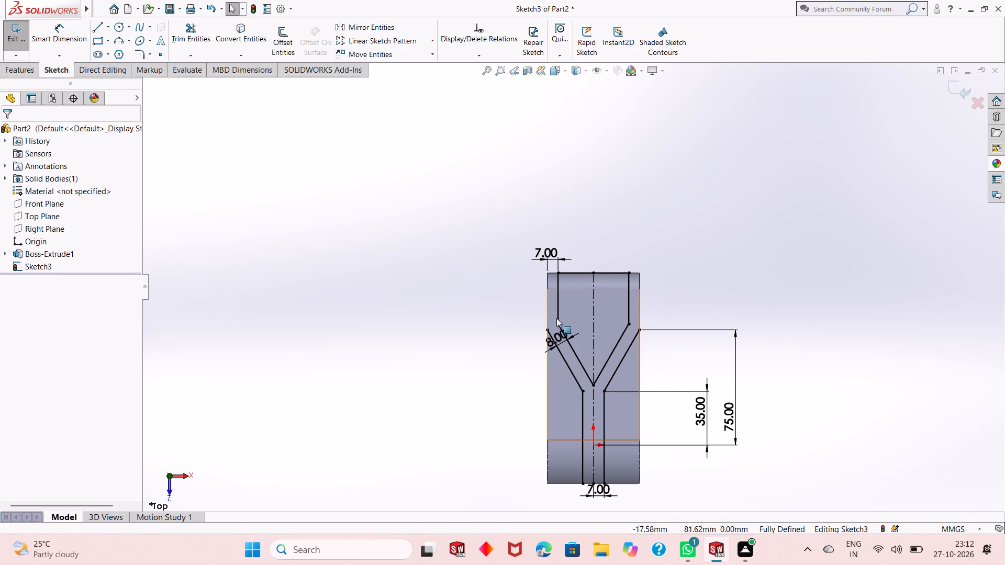
left_click(141, 54)
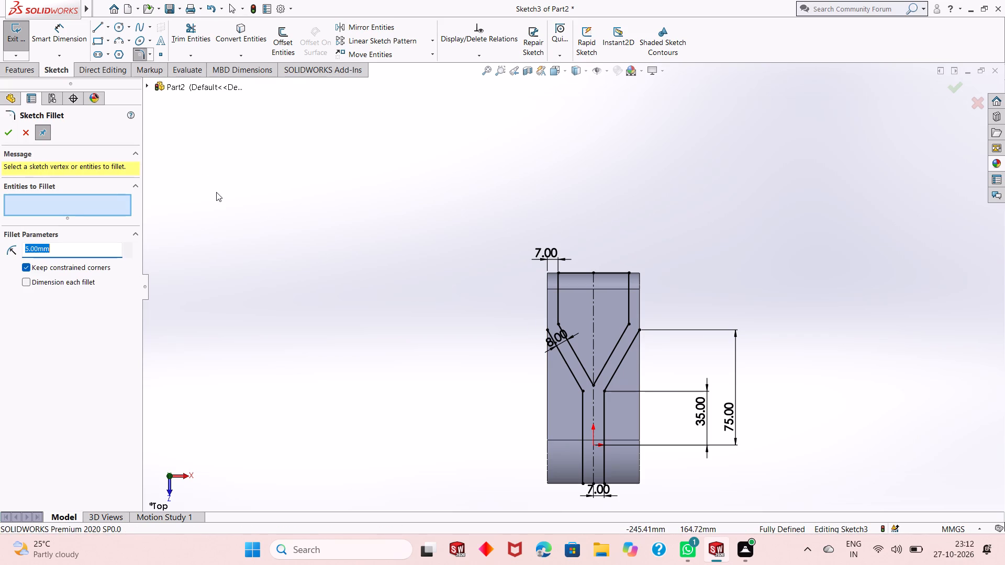
type("20")
key("Return")
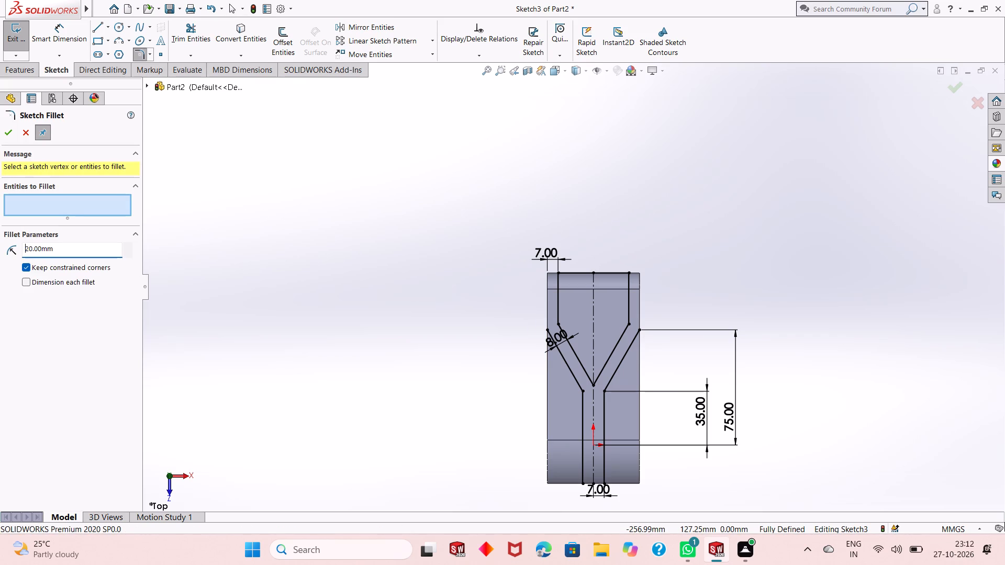
left_click(583, 391)
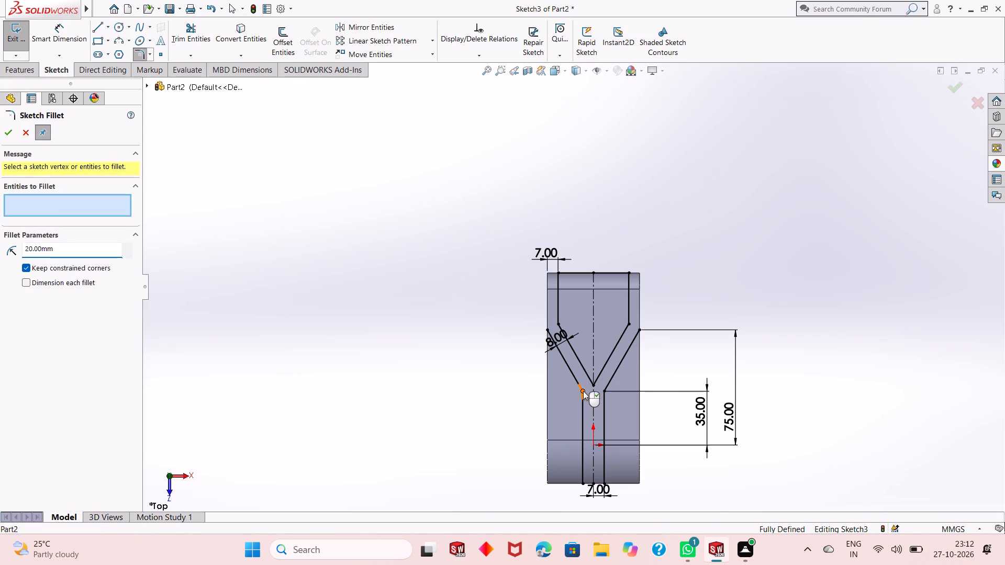
left_click(605, 389)
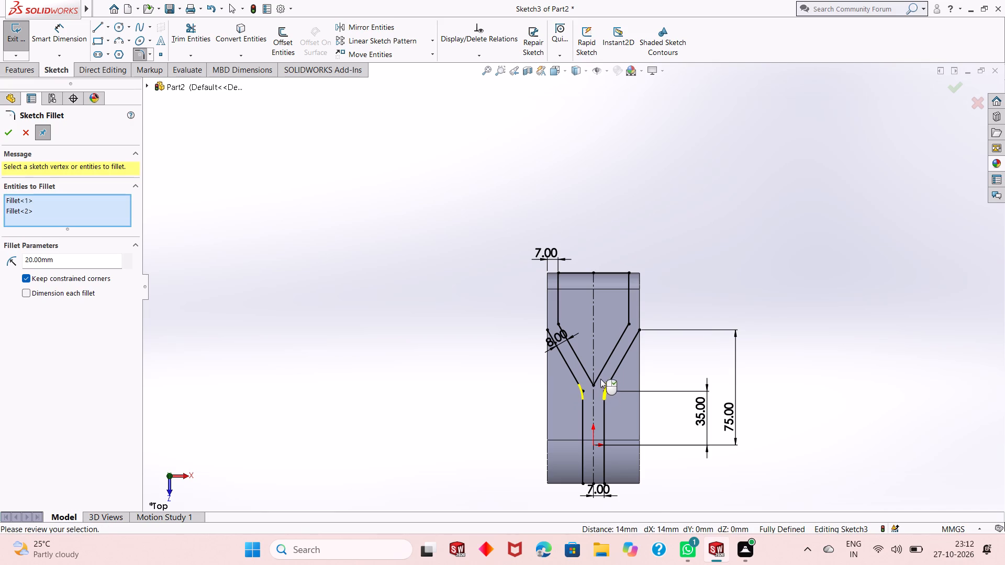
scroll(588, 336, "down", 6)
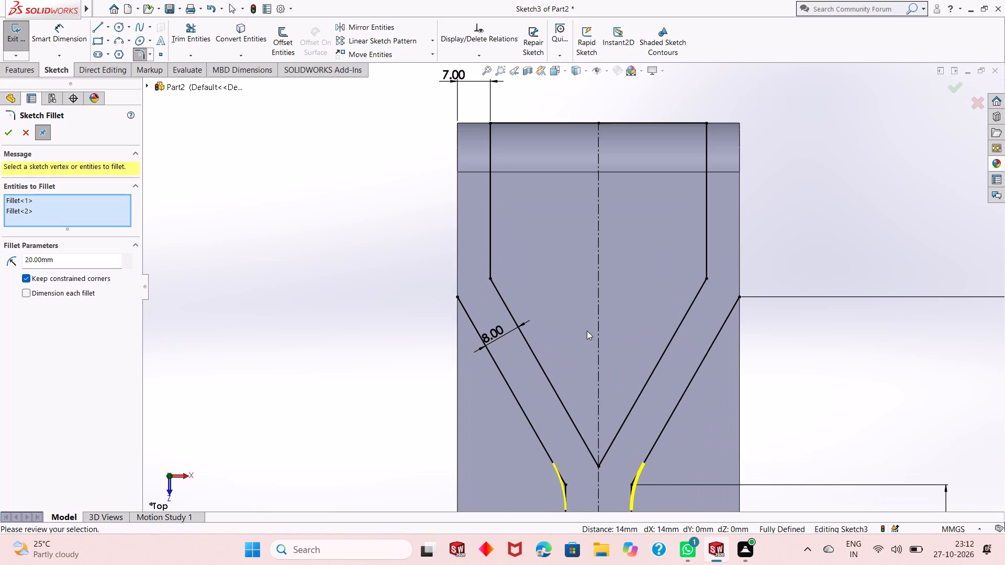
scroll(557, 285, "down", 3)
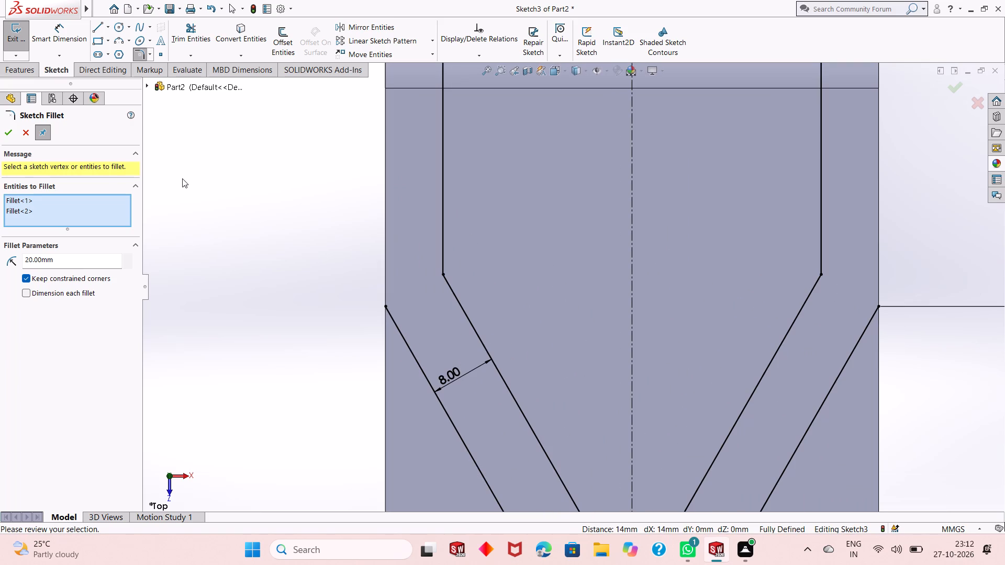
left_click(0, 134)
left_click(6, 133)
Apply 10 mm sketch fillets to the fork opening's two side corners and its V-shaped vertex on the centerline.
double_click(58, 245)
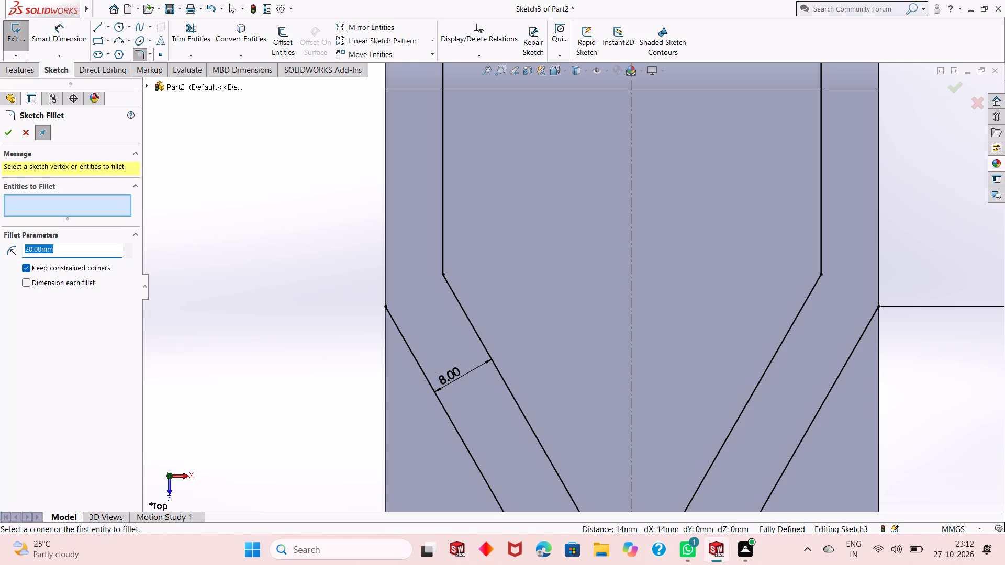
type("10")
key("Return")
left_click(442, 272)
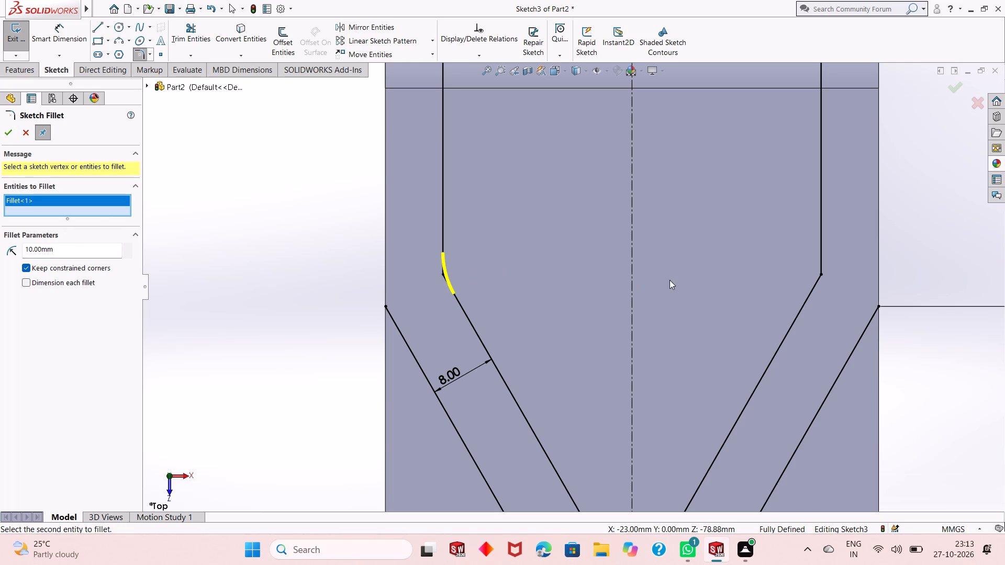
left_click(819, 275)
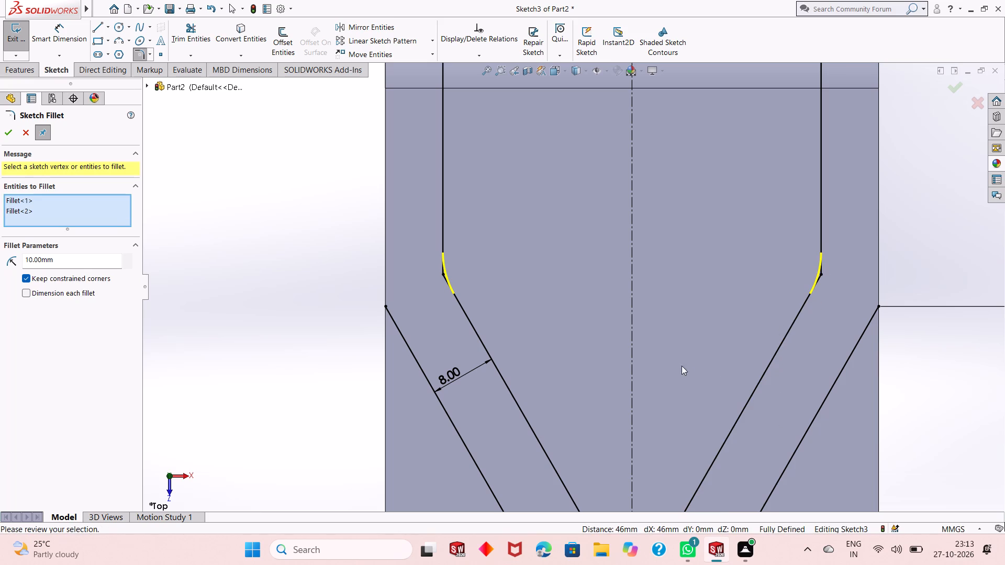
scroll(682, 366, "up", 2)
scroll(621, 413, "up", 2)
left_click(604, 442)
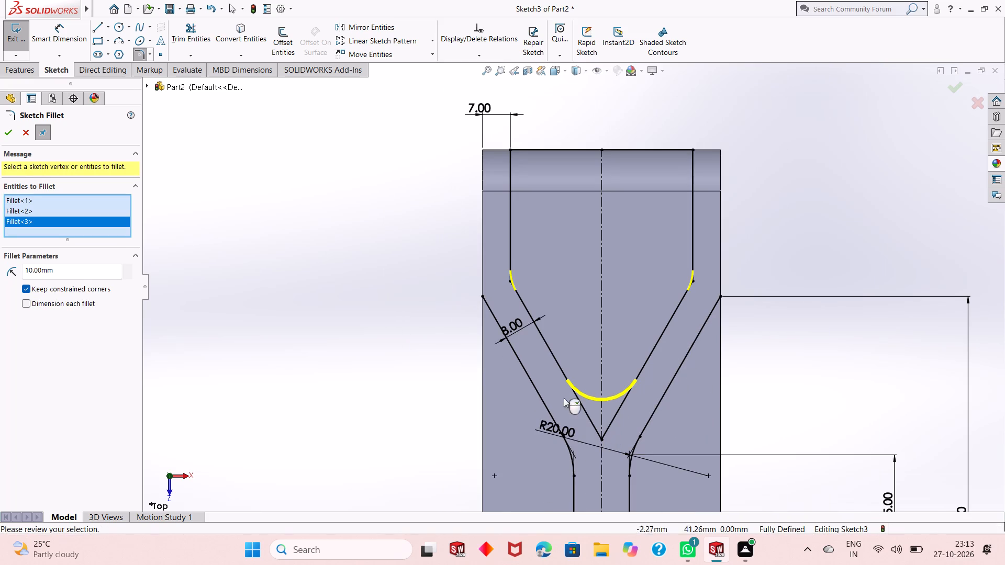
left_click(4, 136)
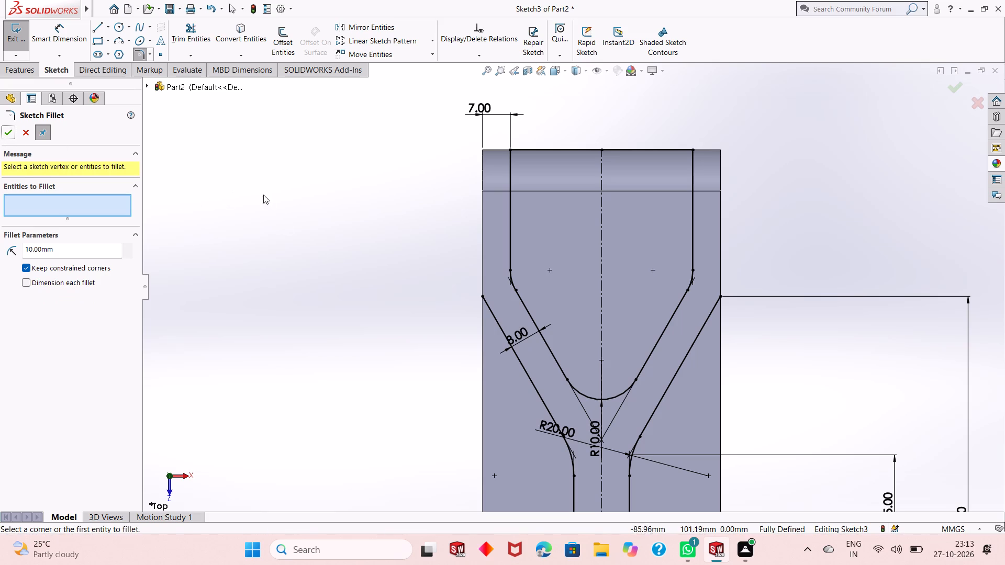
scroll(568, 348, "up", 1)
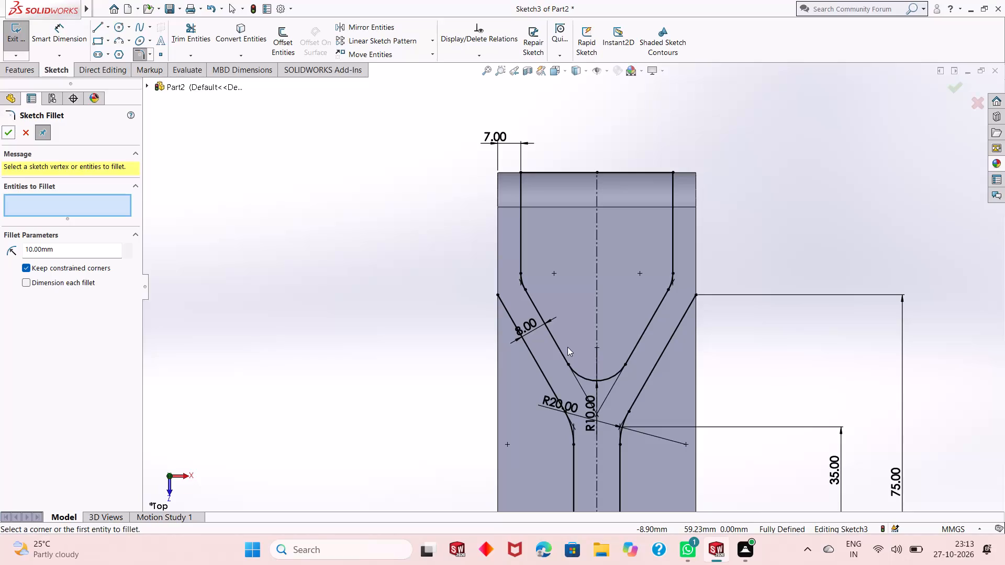
scroll(620, 354, "up", 3)
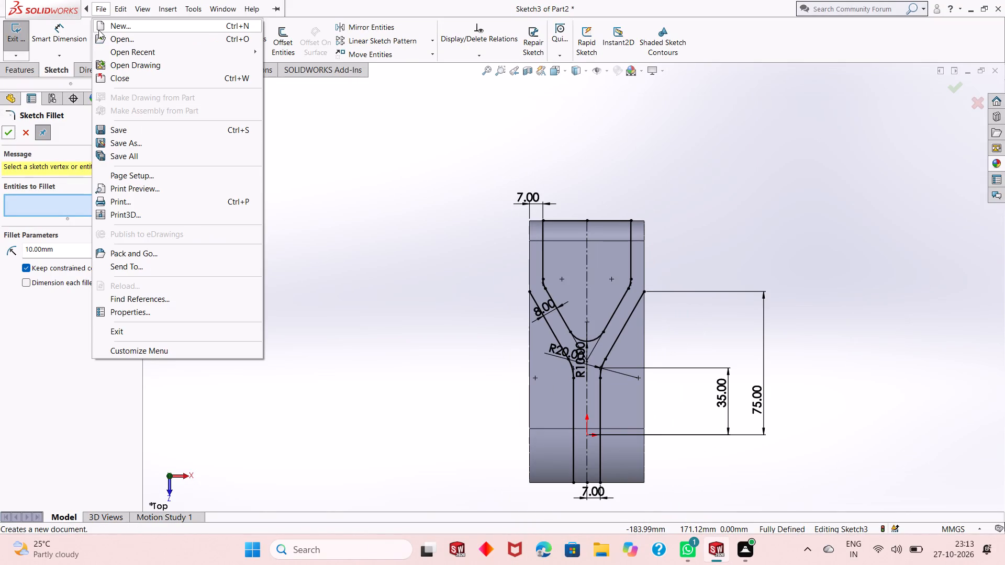
left_click(326, 134)
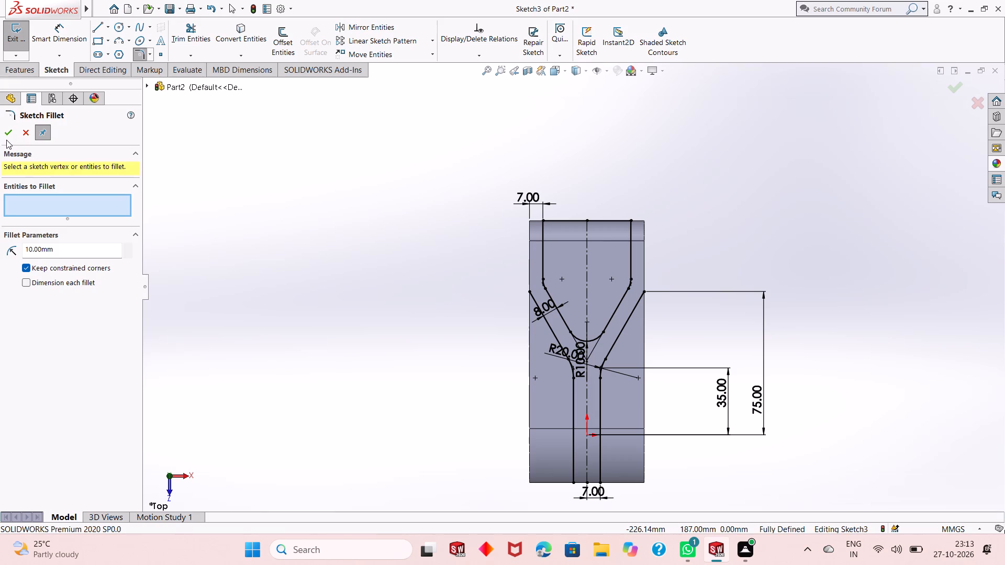
left_click(6, 140)
Close the first side region with a 100 mm vertical line along the link's edge and a 23 mm horizontal line to the narrow section.
left_click(99, 31)
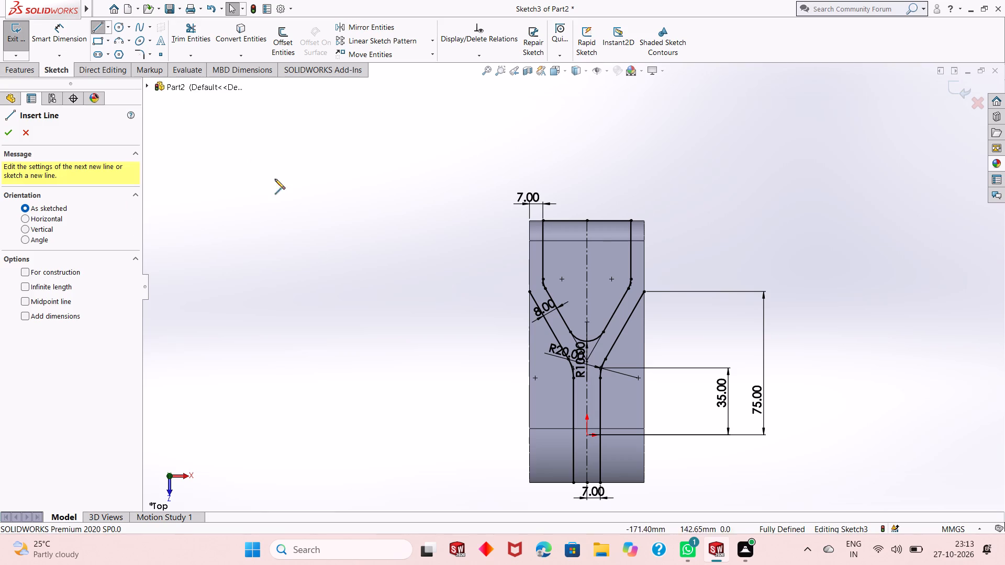
left_click(530, 291)
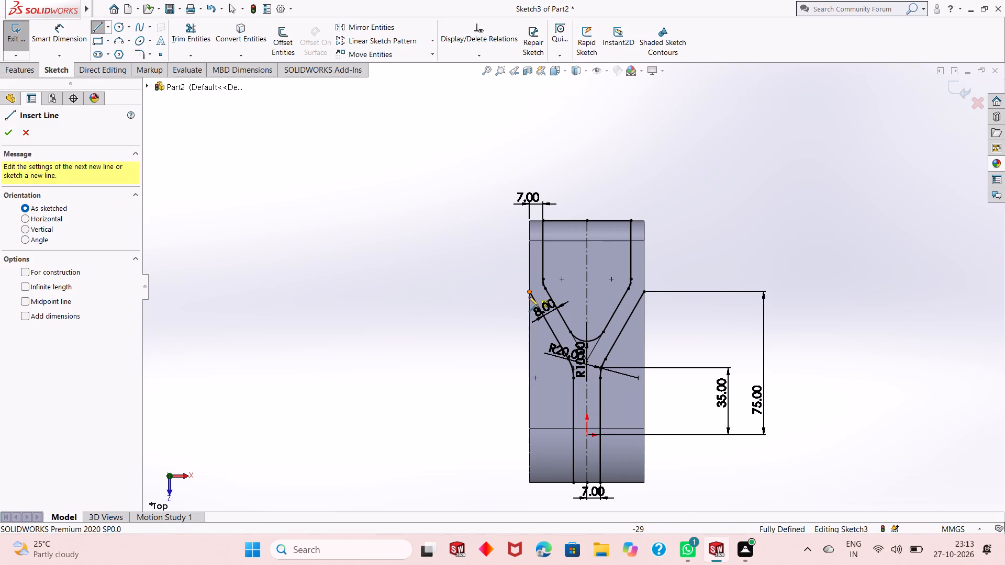
left_click(530, 483)
left_click(572, 484)
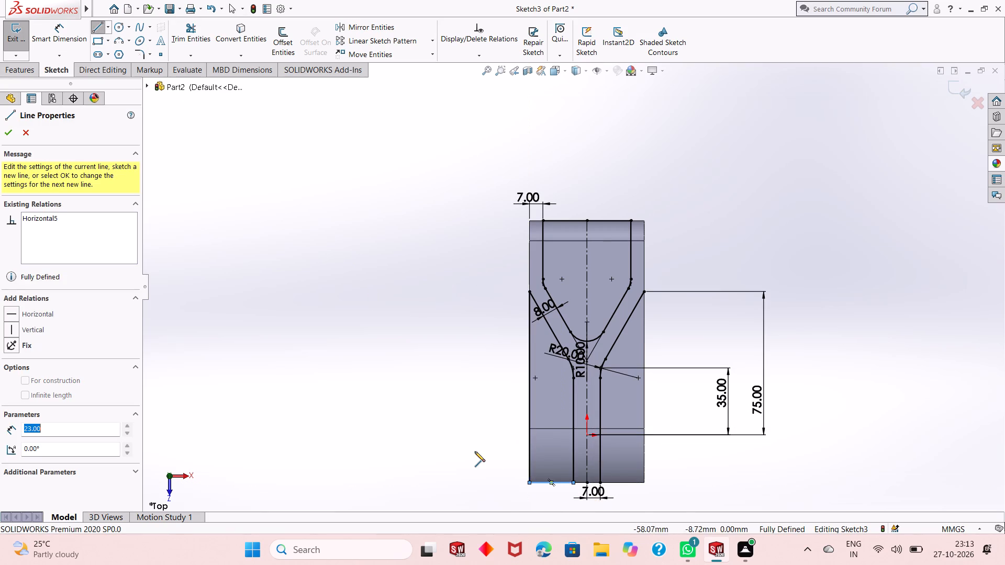
right_click(475, 451)
left_click(486, 459)
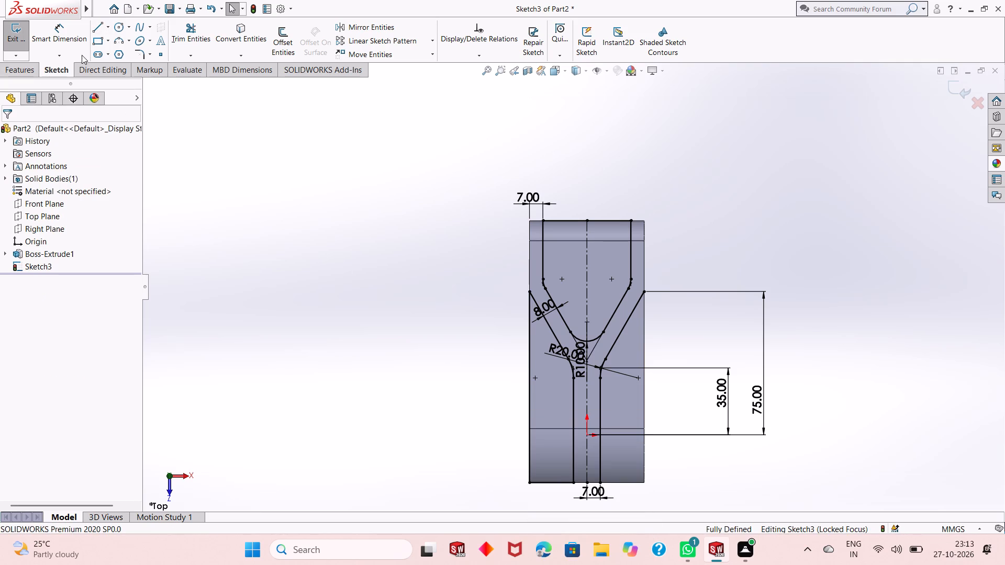
Close the opposite side region with a 100 mm vertical line along the link's other edge and a 23 mm horizontal line to the narrow section.
left_click(102, 25)
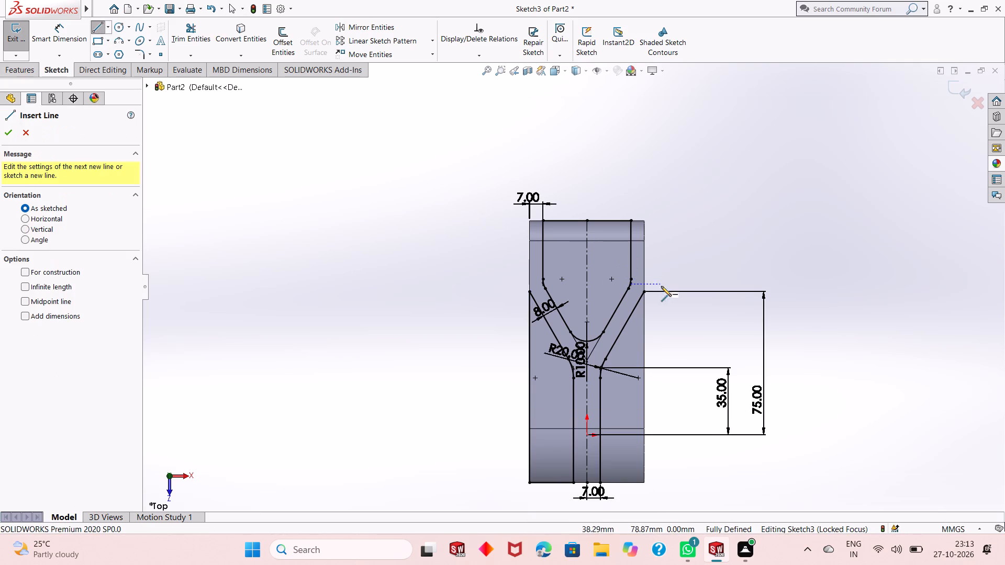
left_click(646, 293)
left_click(644, 484)
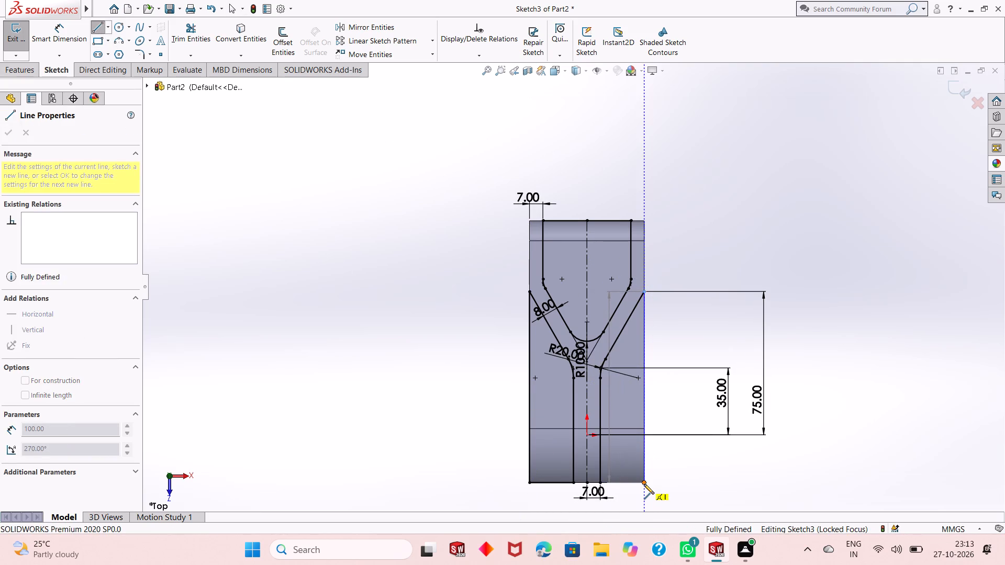
left_click(600, 484)
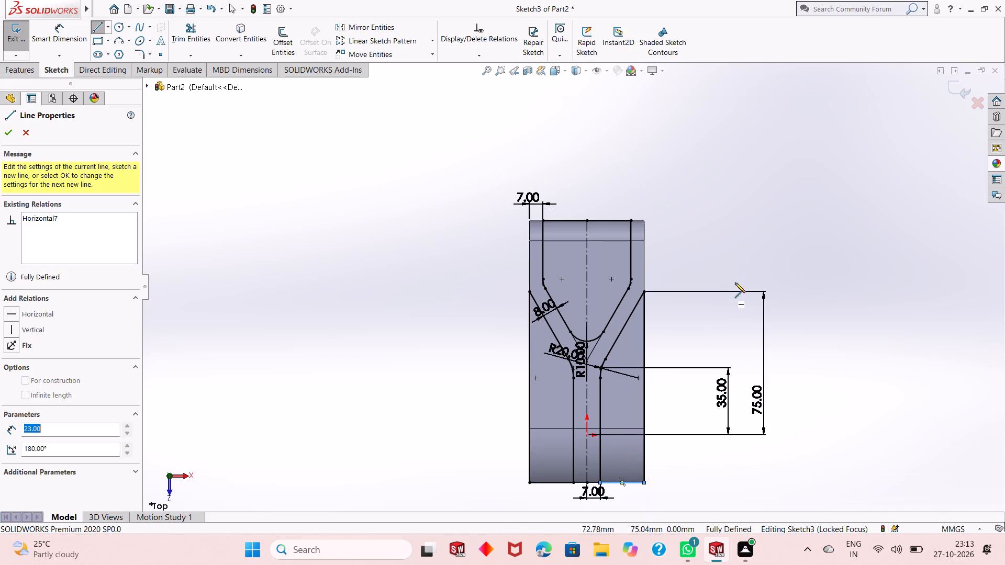
right_click(745, 263)
left_click(759, 270)
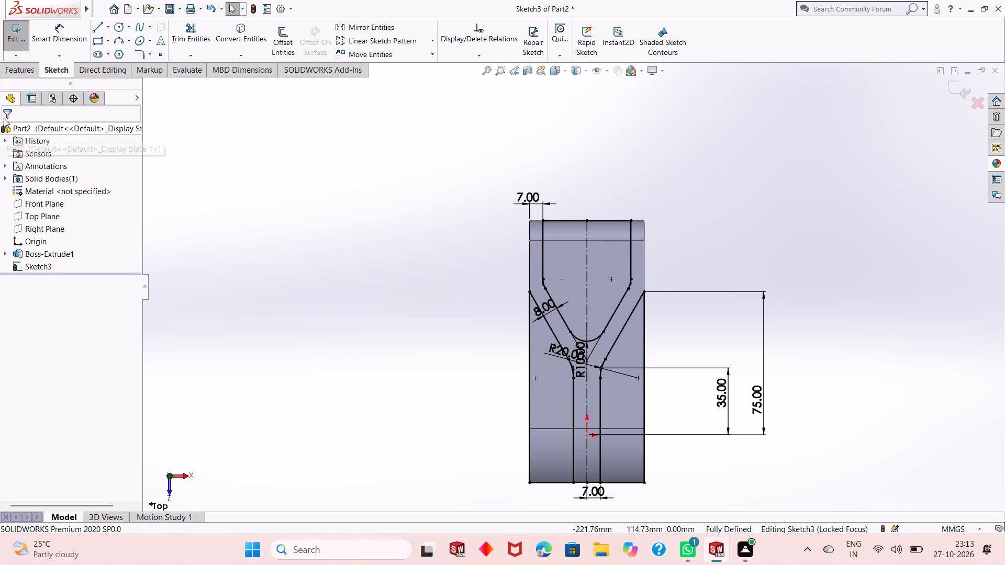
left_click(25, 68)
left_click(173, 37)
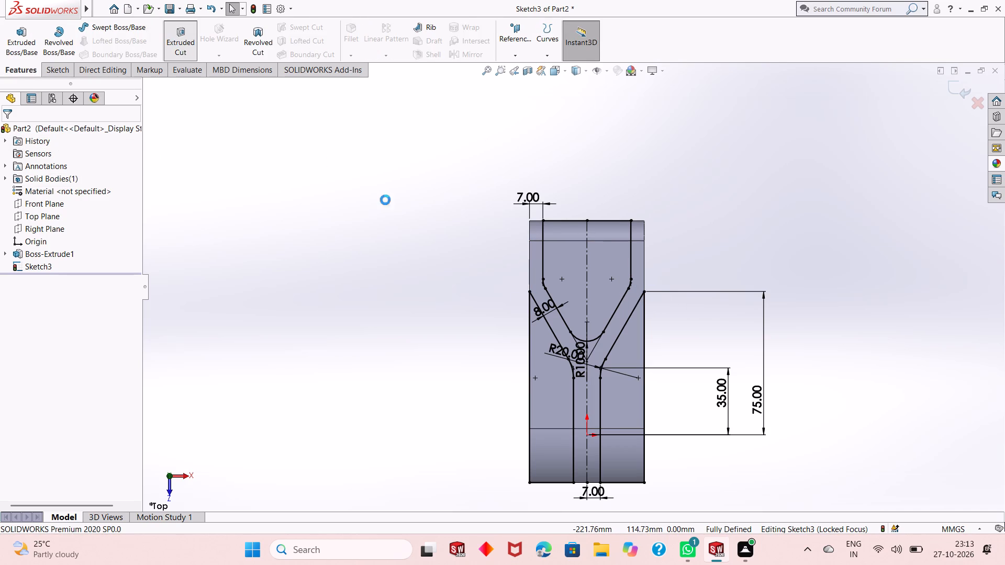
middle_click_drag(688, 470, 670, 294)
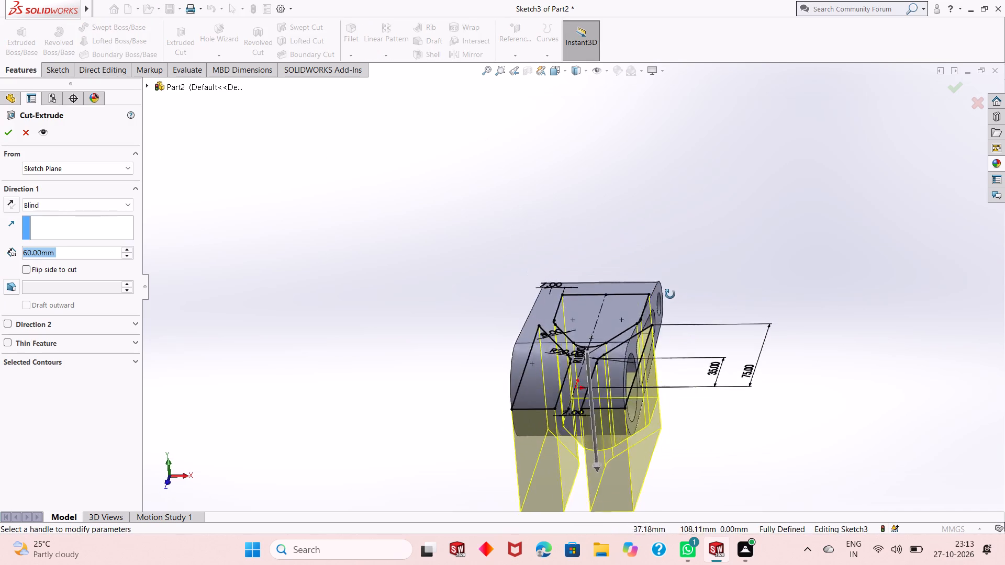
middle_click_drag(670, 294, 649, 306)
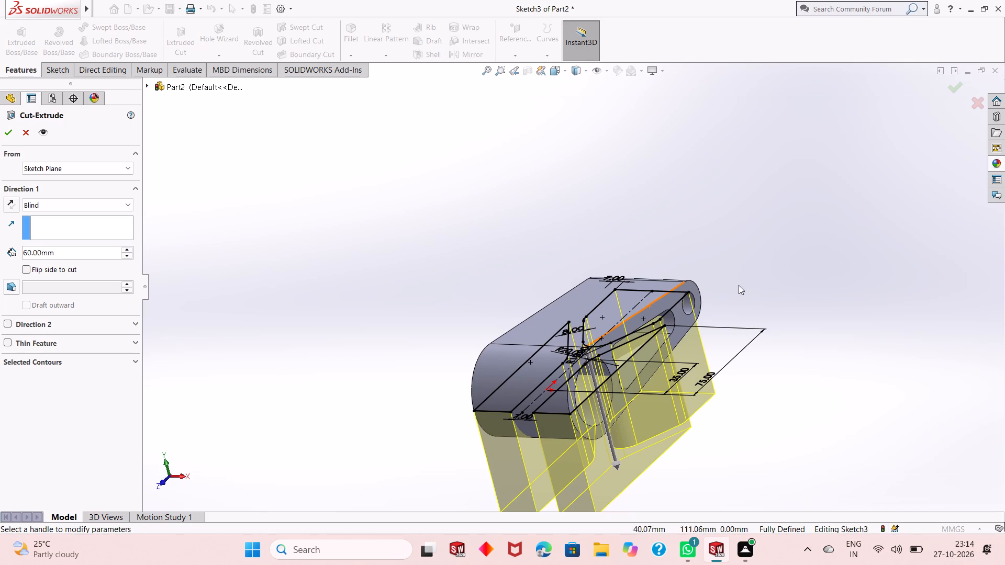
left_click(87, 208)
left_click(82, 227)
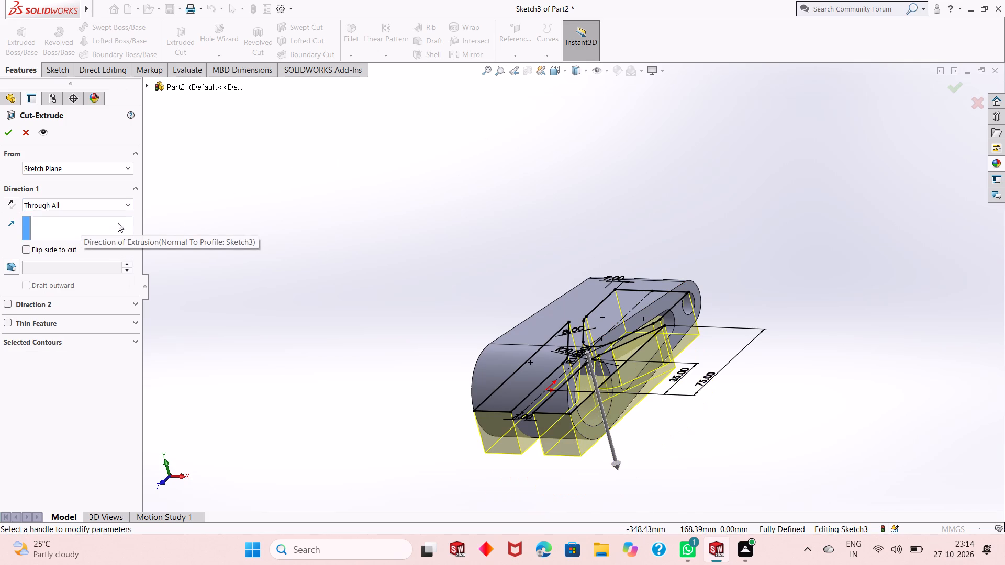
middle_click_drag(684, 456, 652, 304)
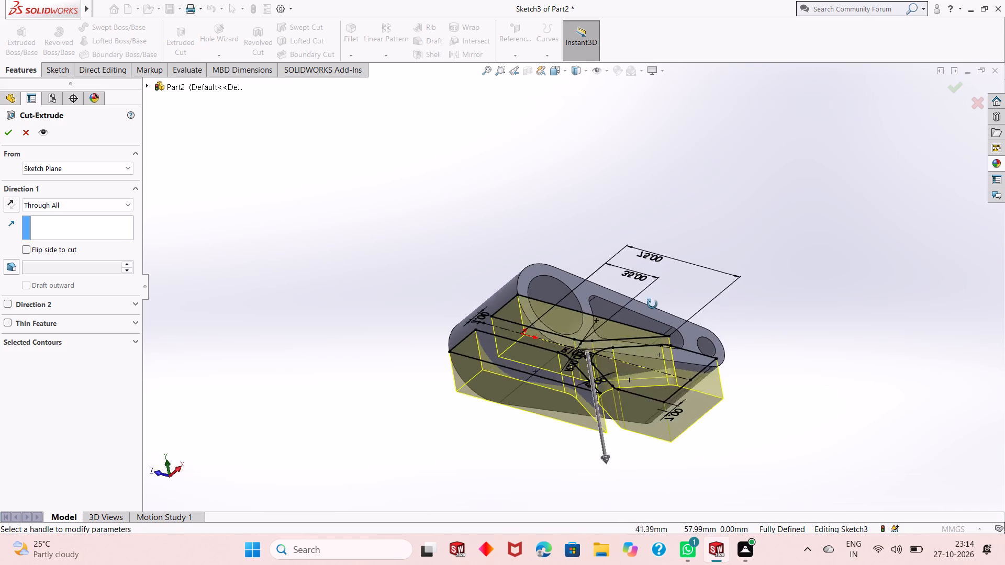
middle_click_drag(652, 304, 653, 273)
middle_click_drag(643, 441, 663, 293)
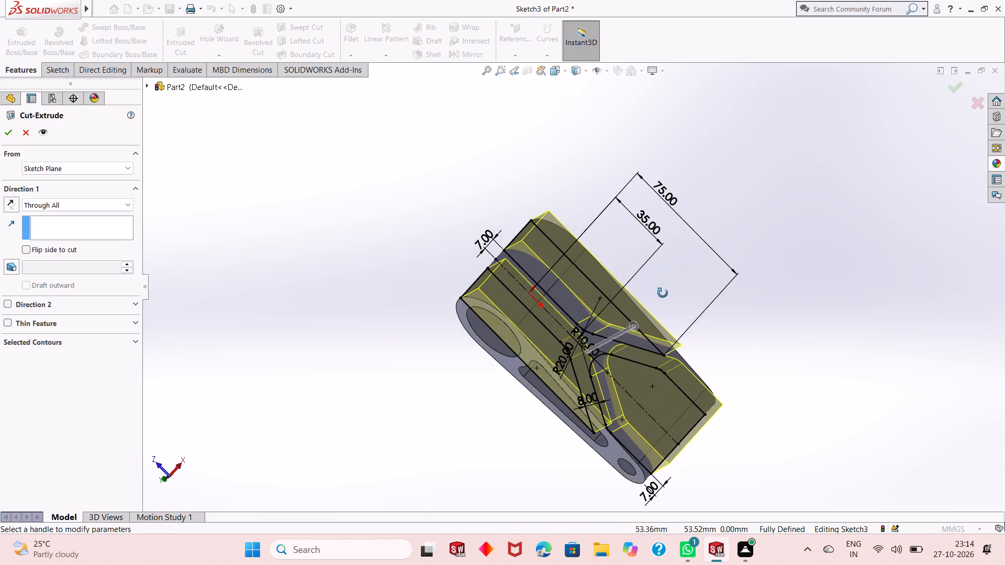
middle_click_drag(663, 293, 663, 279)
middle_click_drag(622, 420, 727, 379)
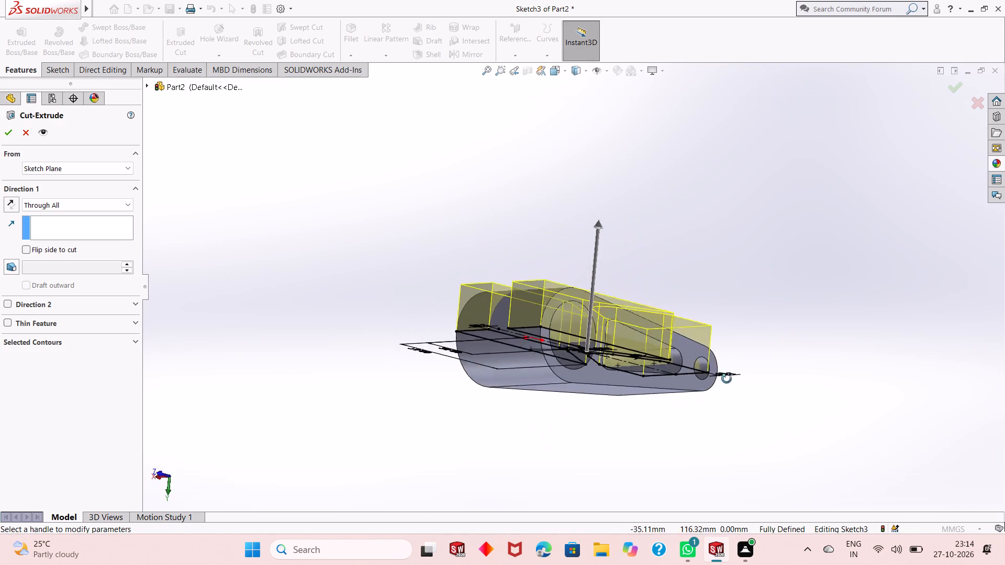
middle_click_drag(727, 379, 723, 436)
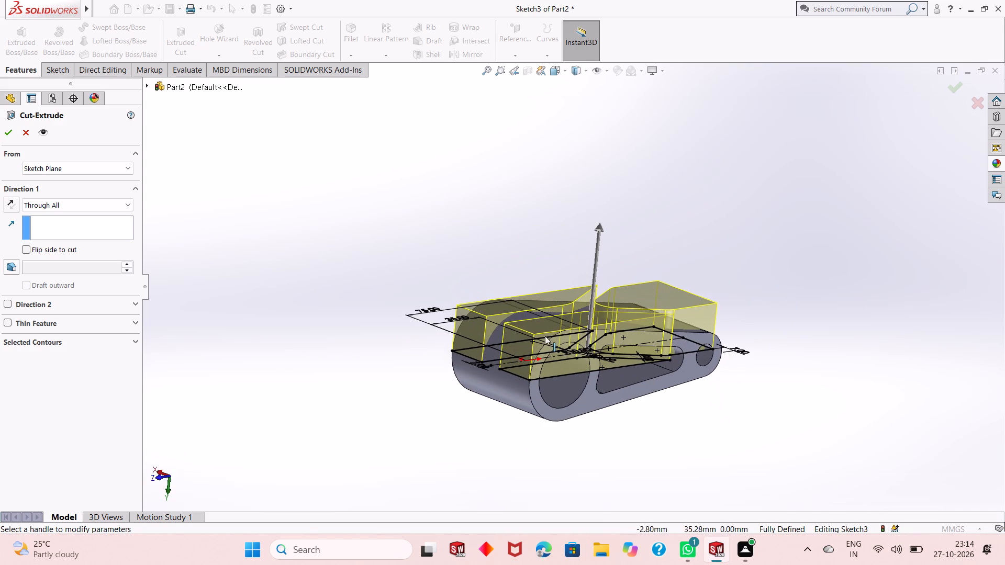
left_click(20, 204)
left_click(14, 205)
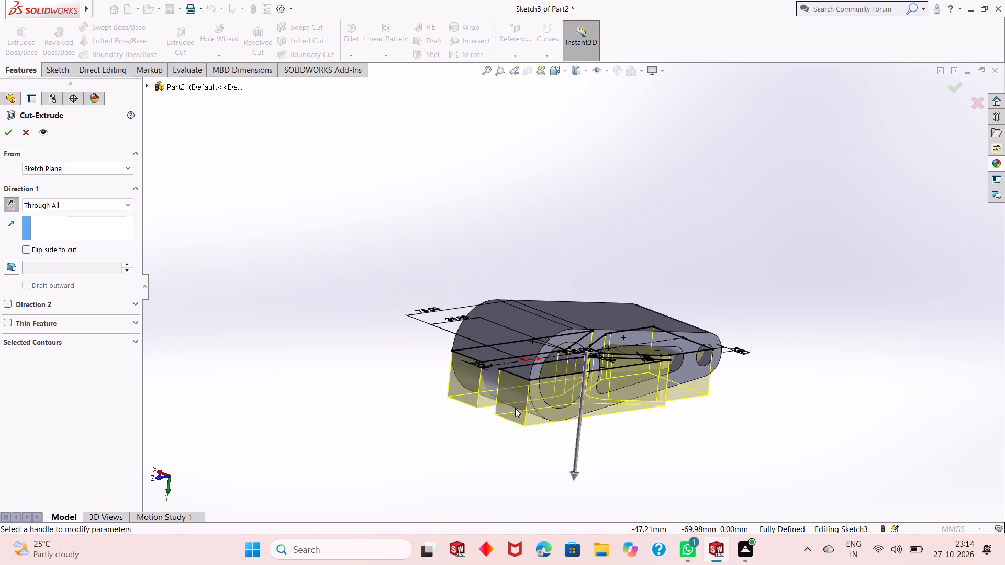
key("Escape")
Extrude-cut the fork and side-relief sketch regions from the link using the Through All - Both end condition.
scroll(600, 411, "up", 2)
middle_click_drag(574, 431, 577, 352)
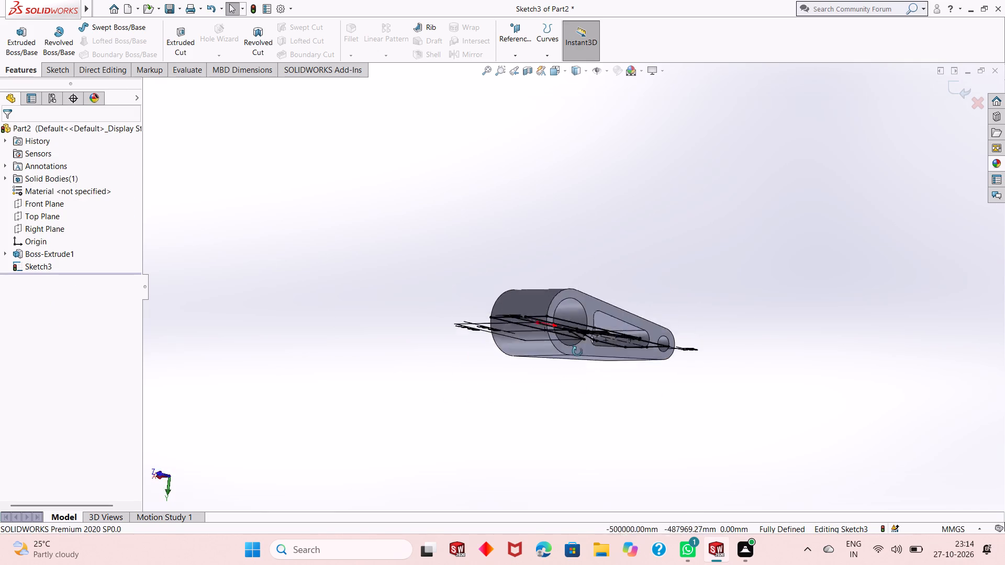
middle_click_drag(577, 352, 611, 365)
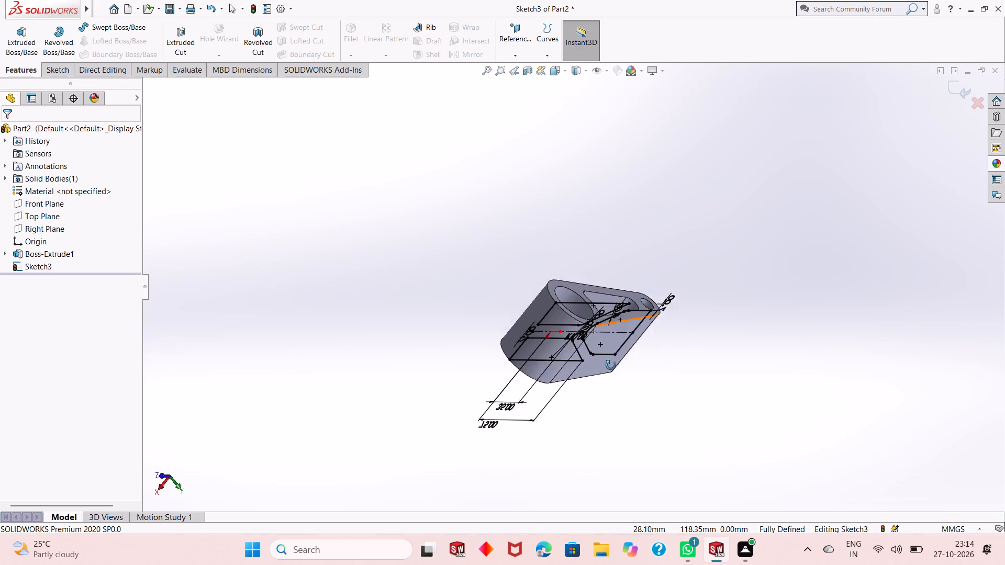
middle_click_drag(611, 365, 567, 440)
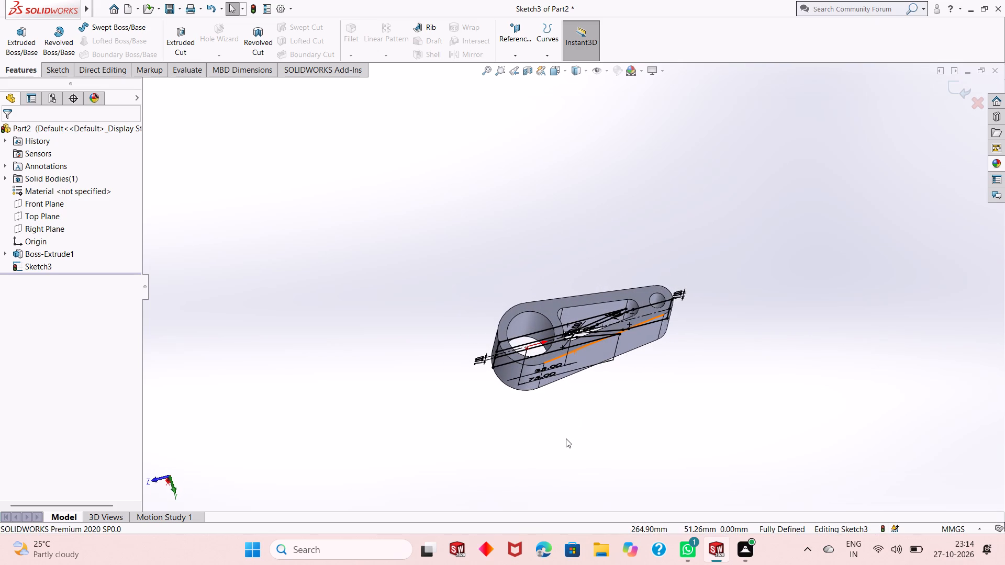
key("Escape")
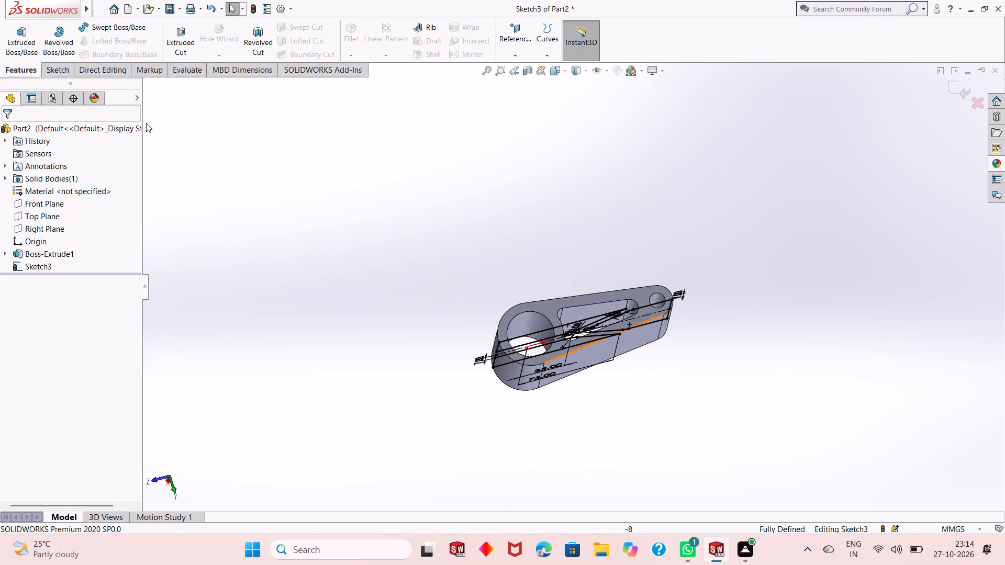
left_click(180, 46)
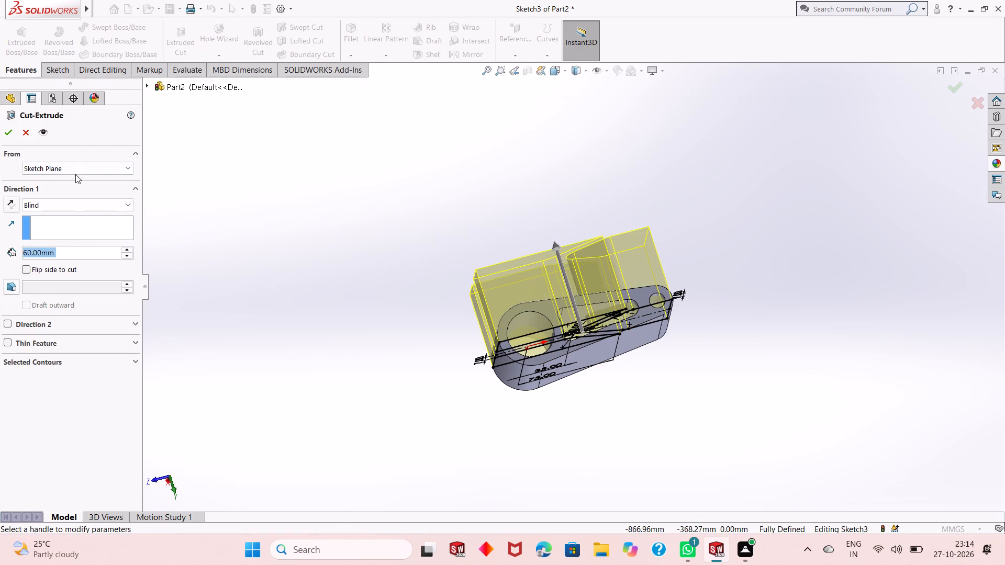
left_click(75, 205)
left_click(80, 235)
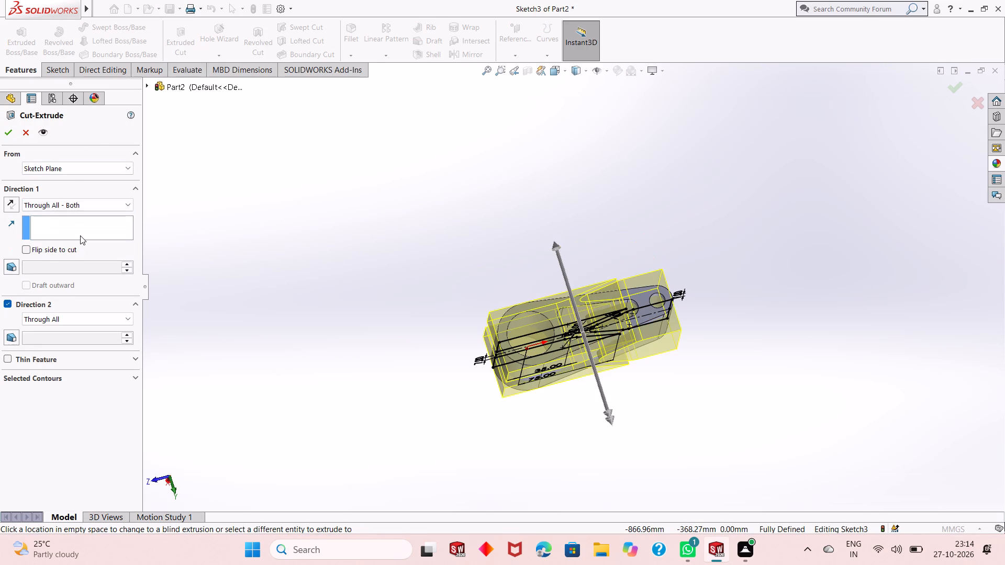
left_click(7, 128)
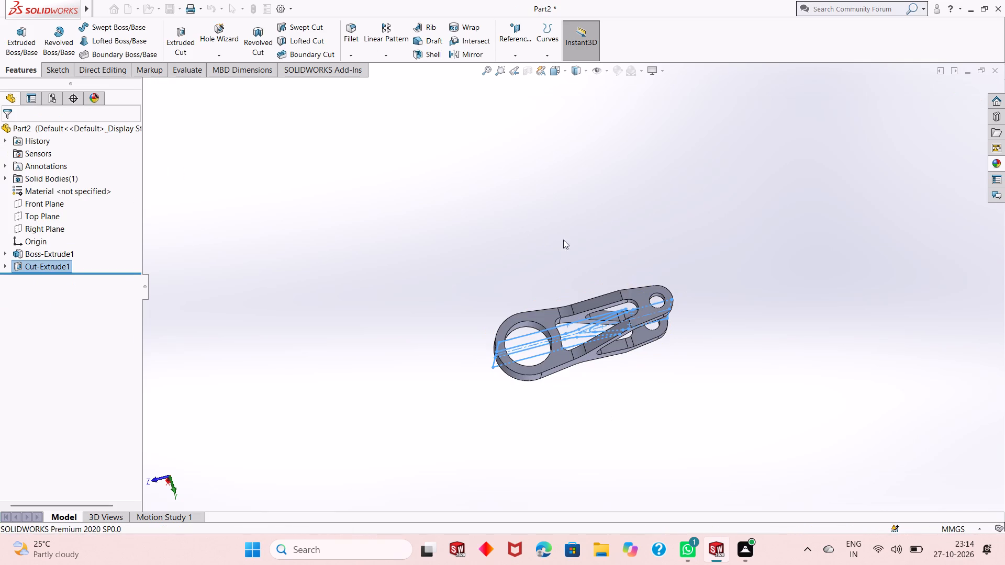
key("Escape")
Examine the cut link from several angles, checking the fork arms, narrowed large end and openings.
middle_click_drag(583, 272, 652, 460)
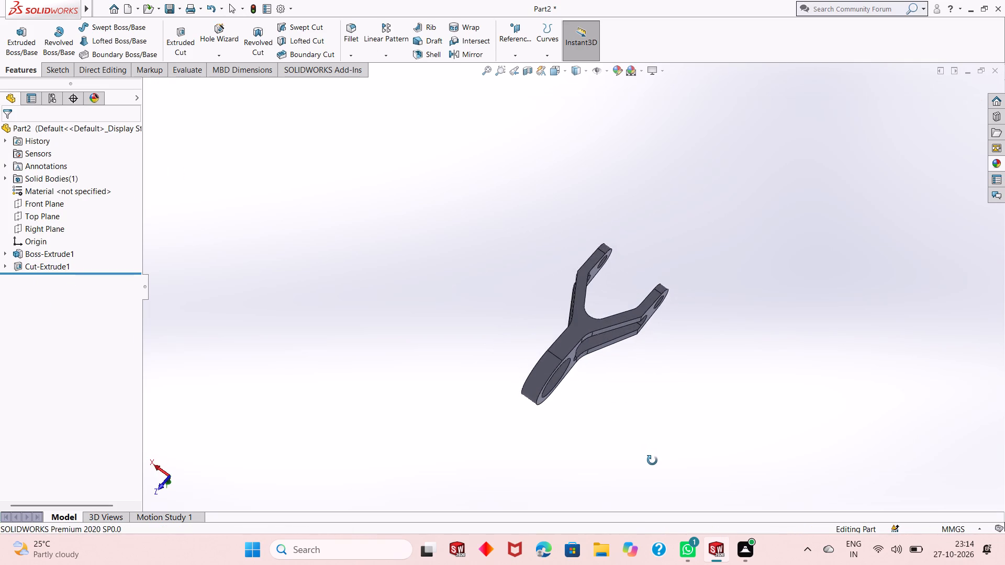
middle_click_drag(652, 460, 651, 433)
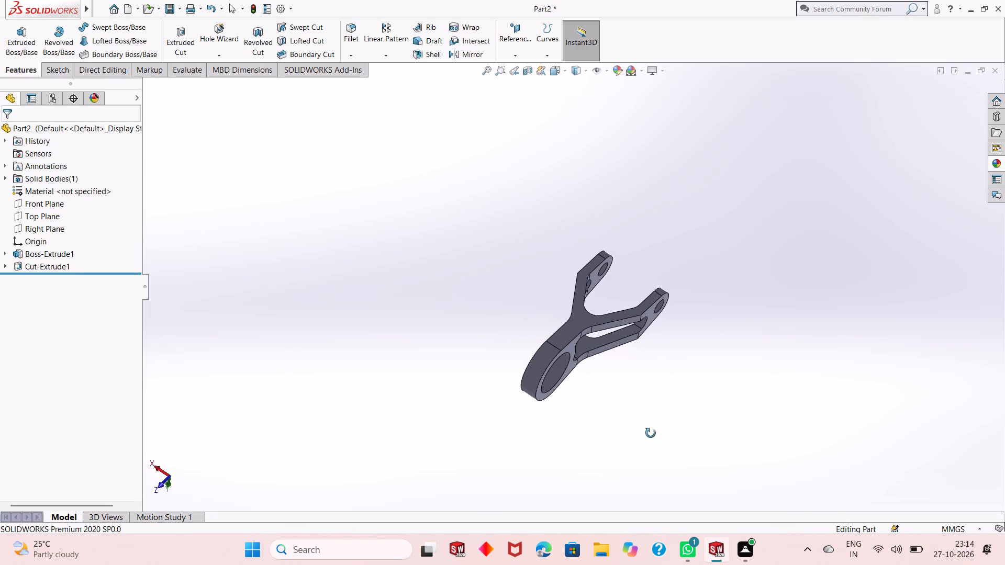
middle_click_drag(651, 433, 651, 438)
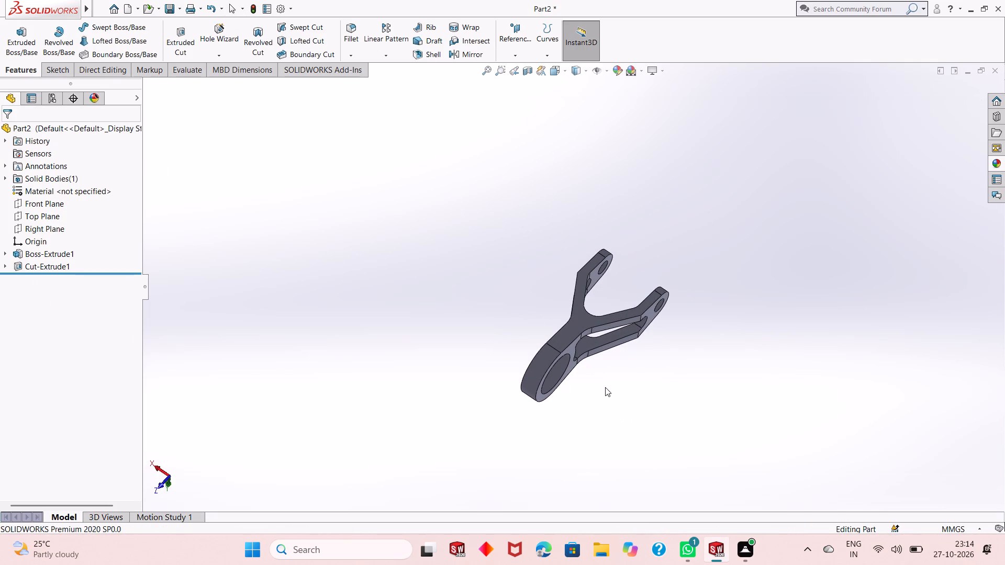
scroll(605, 387, "up", 1)
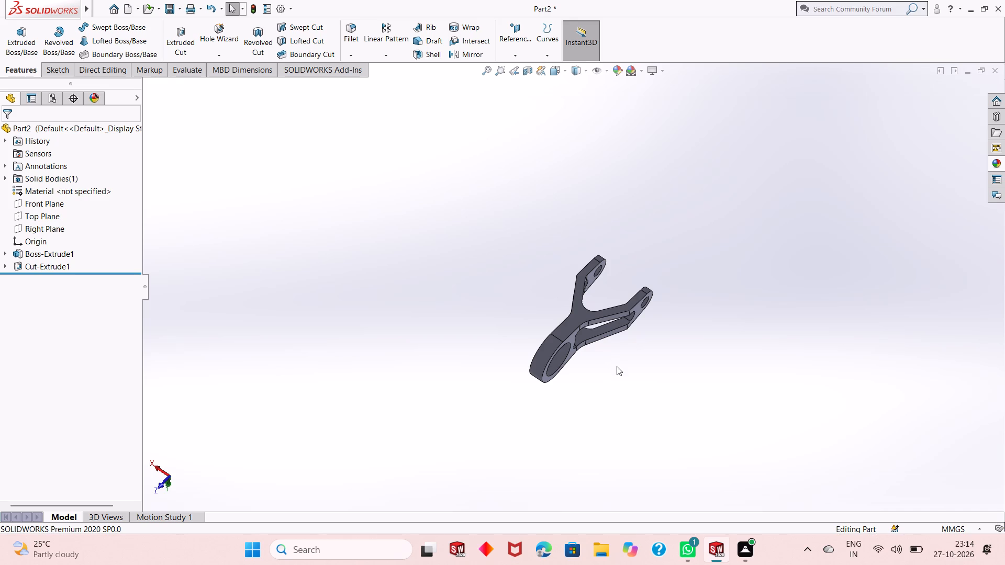
middle_click_drag(617, 367, 505, 316)
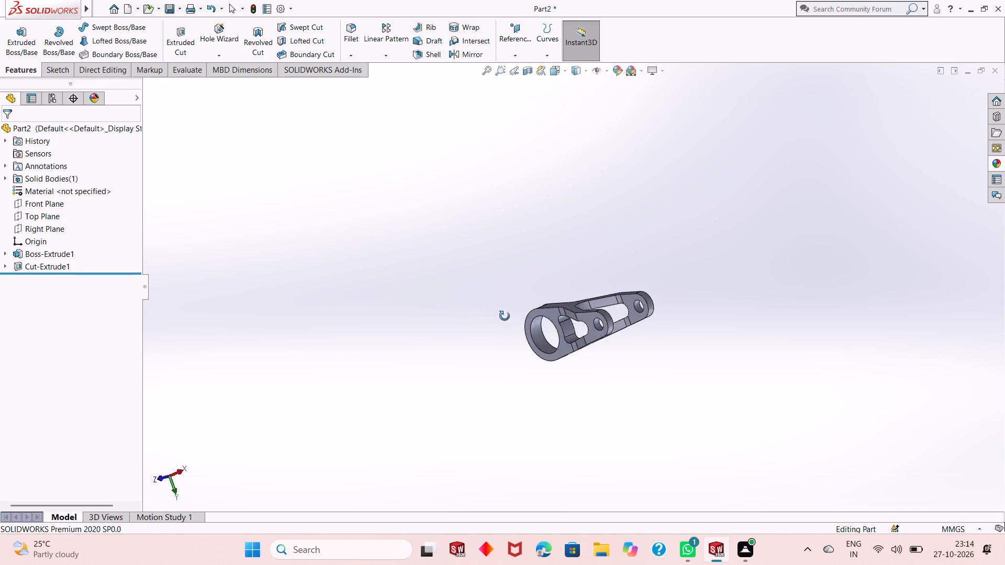
middle_click_drag(505, 316, 615, 408)
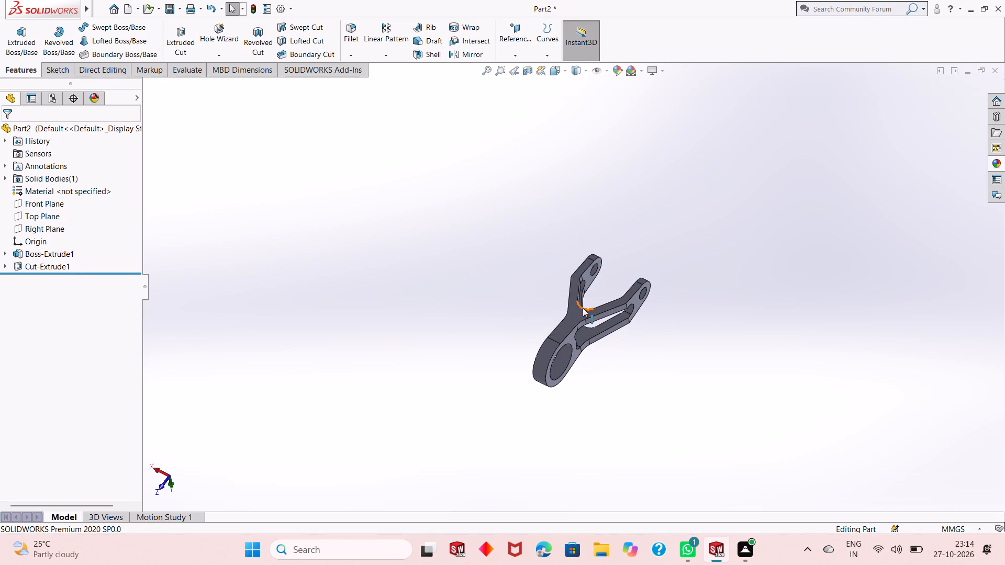
scroll(583, 304, "down", 3)
middle_click_drag(620, 395, 618, 372)
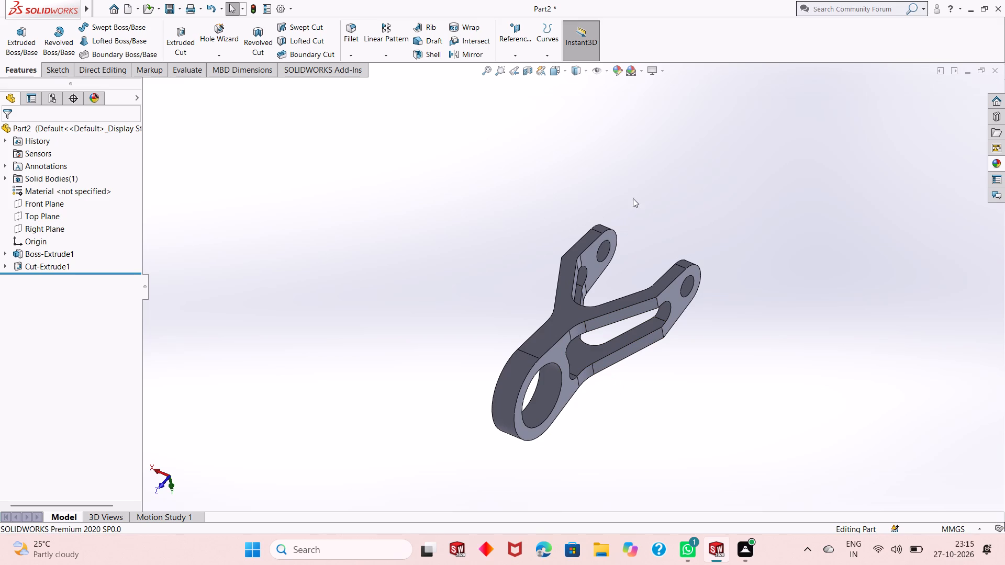
Fillet the four outer bend edges on the two fork arms with a 20 mm radius.
left_click(345, 39)
type("20")
key("Return")
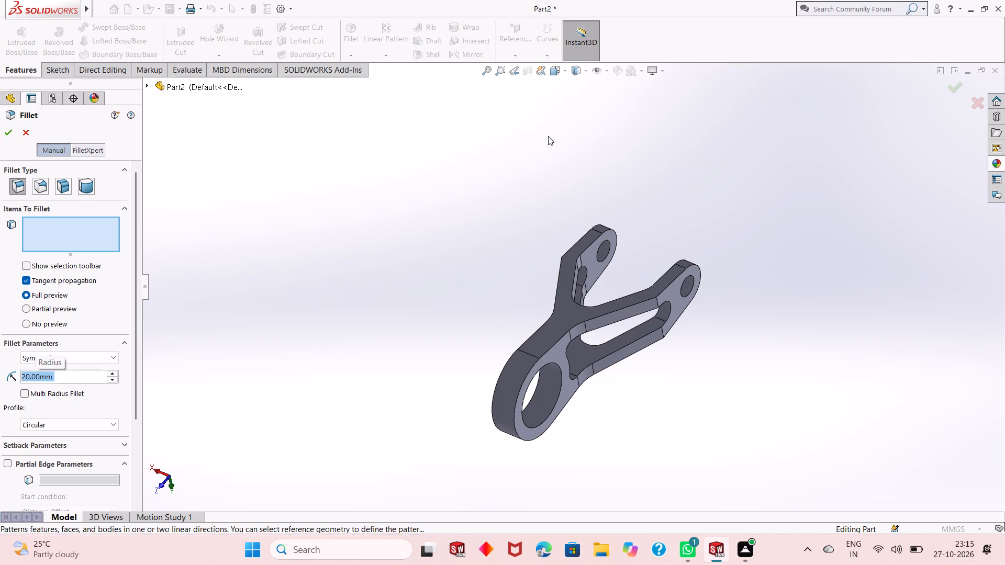
left_click(659, 303)
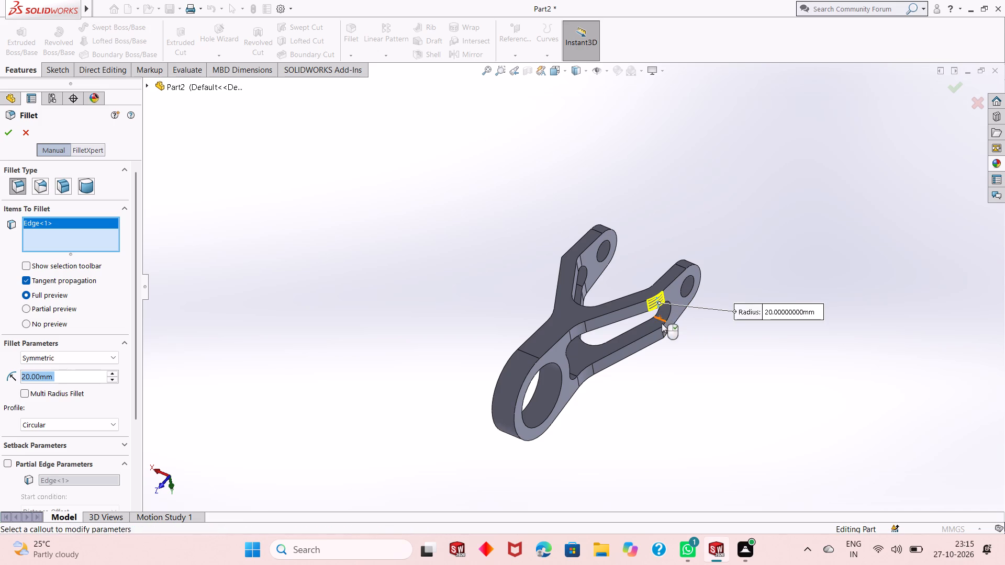
left_click(664, 333)
middle_click_drag(582, 307, 630, 295)
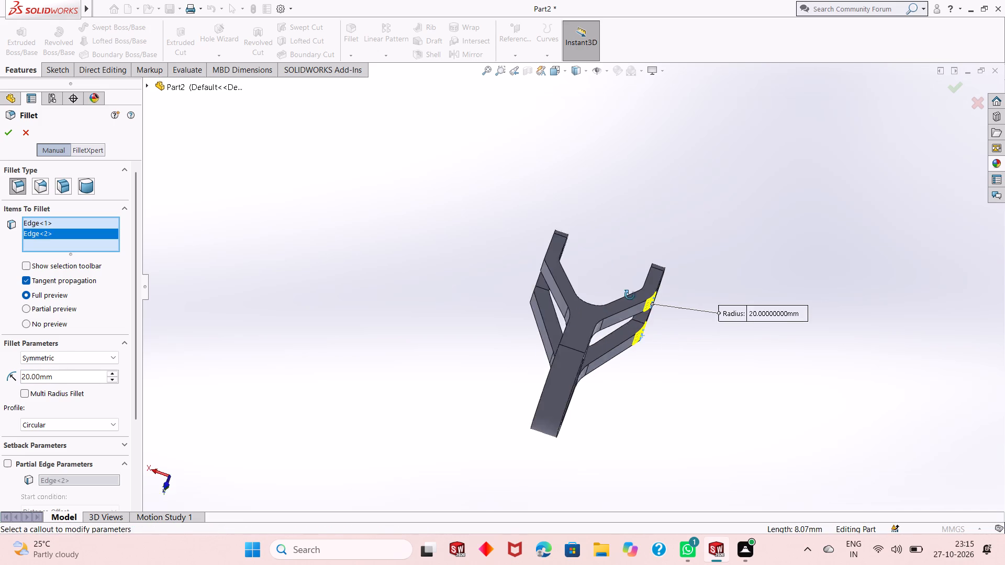
middle_click_drag(630, 295, 632, 294)
left_click(537, 266)
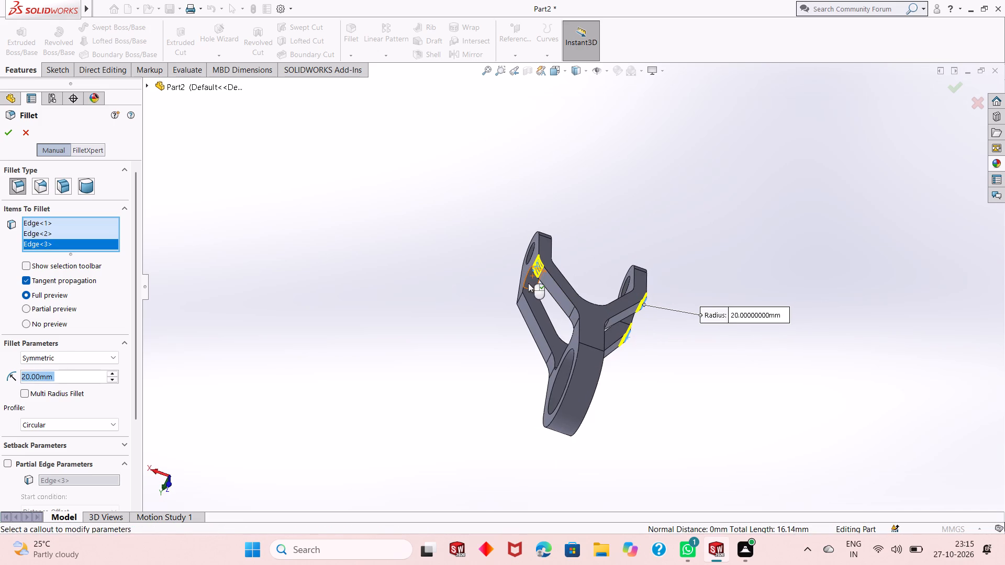
left_click(520, 296)
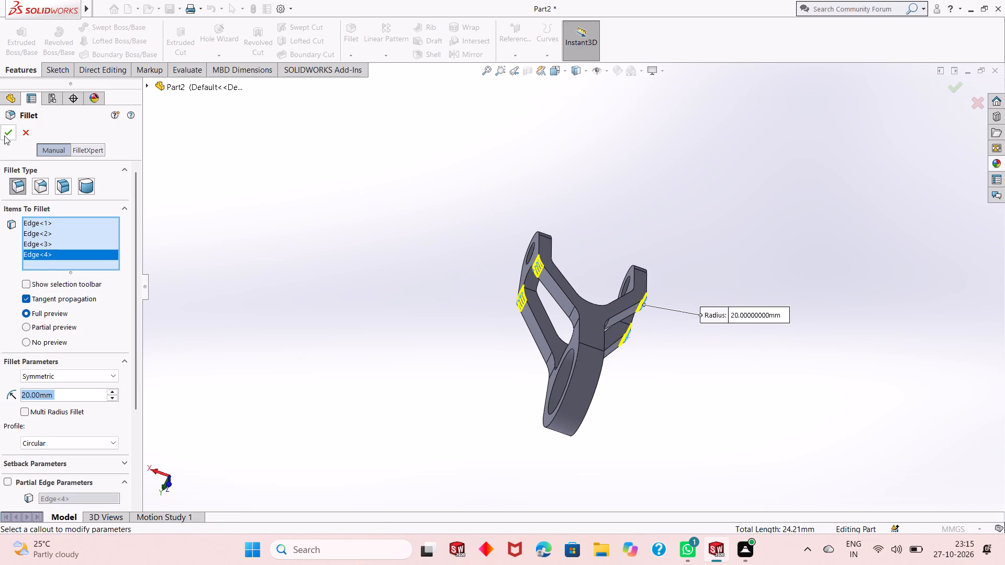
left_click(4, 135)
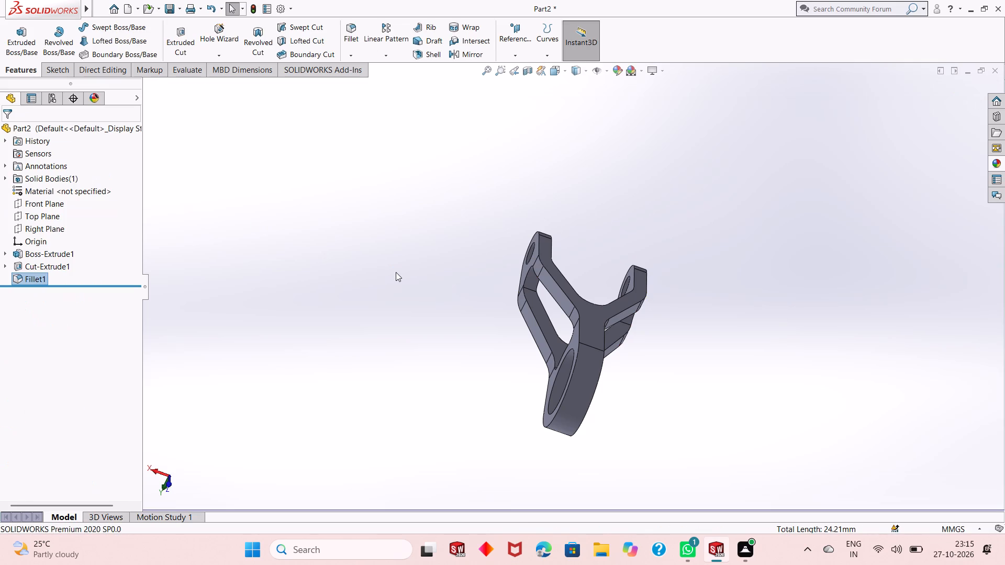
Examine the filleted link from several angles, checking the rounded bends on both fork arms and the slotted openings.
middle_click_drag(630, 413, 616, 369)
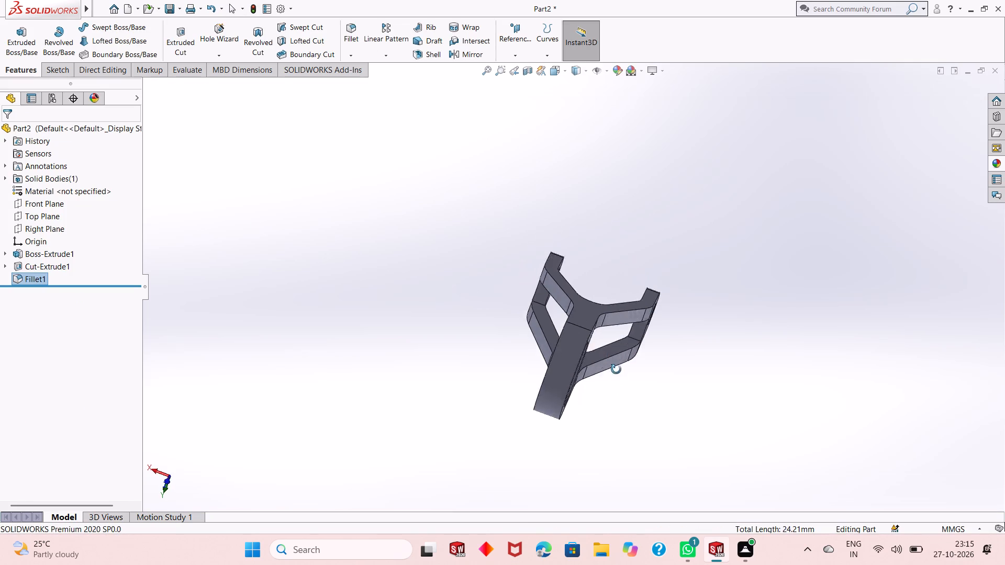
middle_click_drag(616, 369, 595, 368)
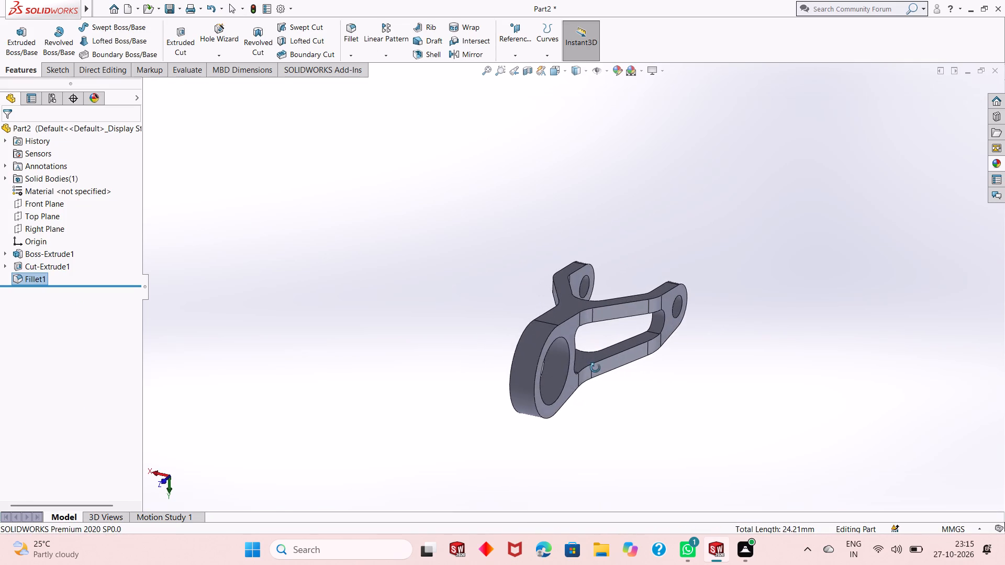
middle_click_drag(595, 368, 593, 377)
scroll(595, 312, "down", 1)
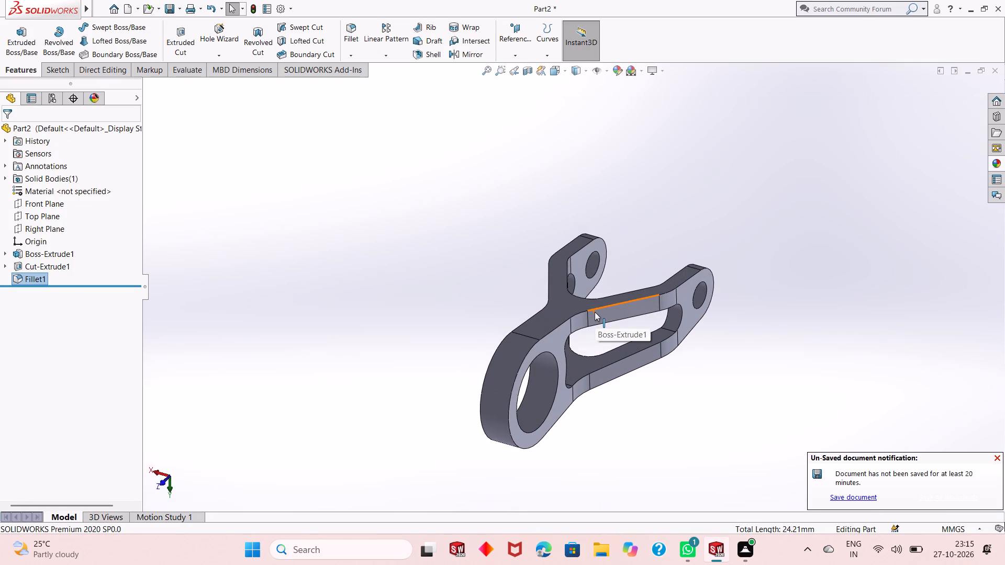
scroll(595, 315, "down", 2)
scroll(593, 337, "up", 1)
left_click(539, 177)
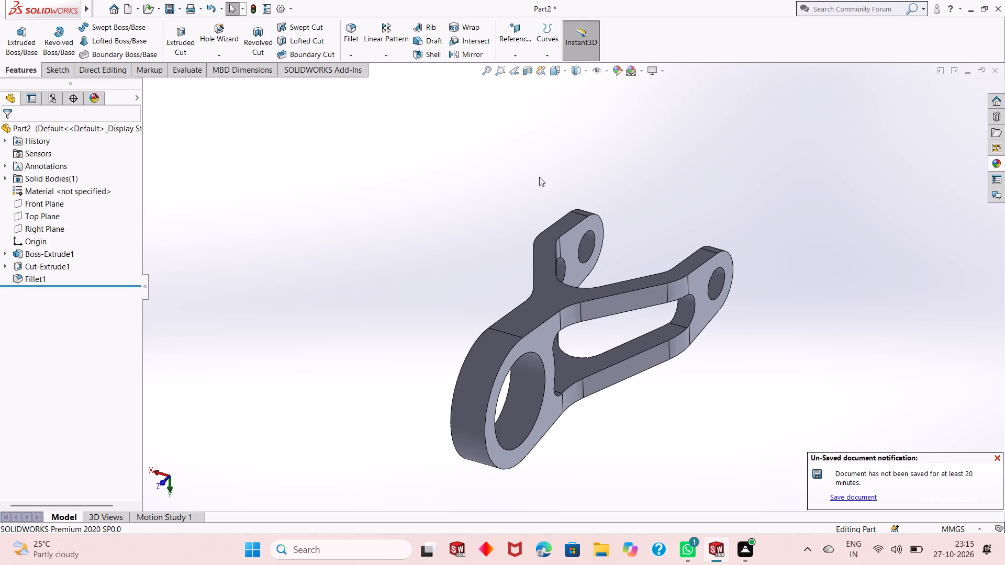
middle_click_drag(622, 371, 574, 376)
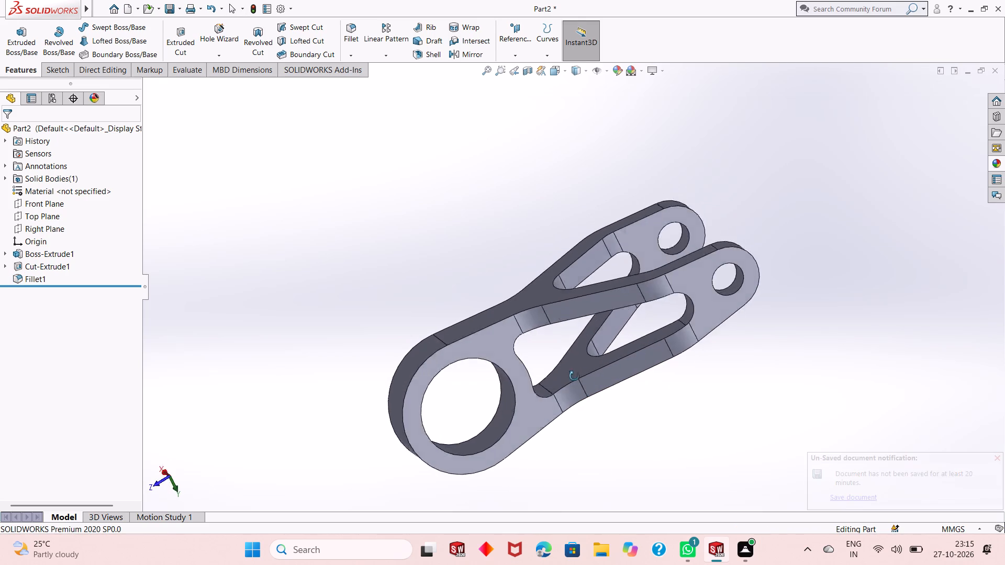
middle_click_drag(574, 376, 635, 307)
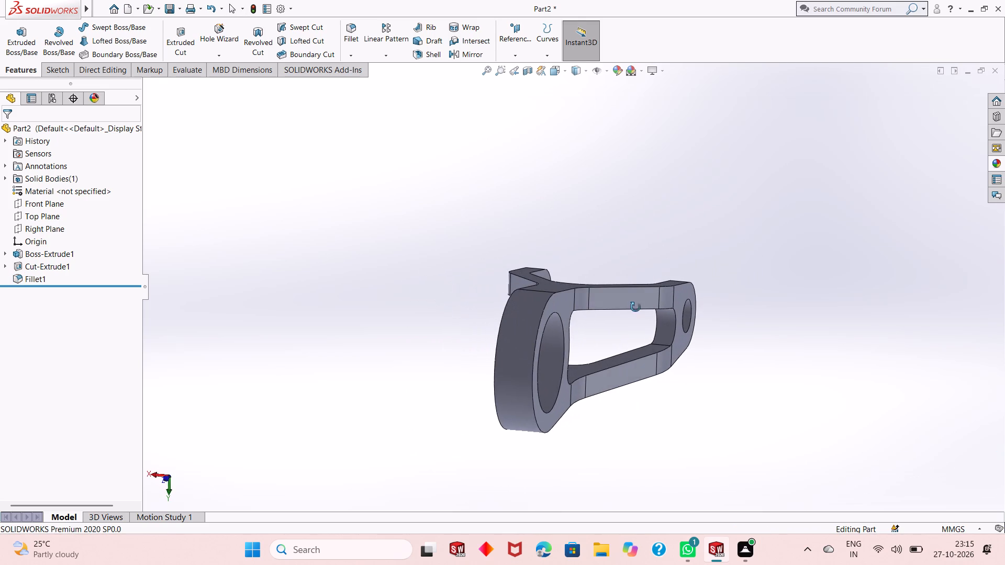
middle_click_drag(635, 307, 635, 308)
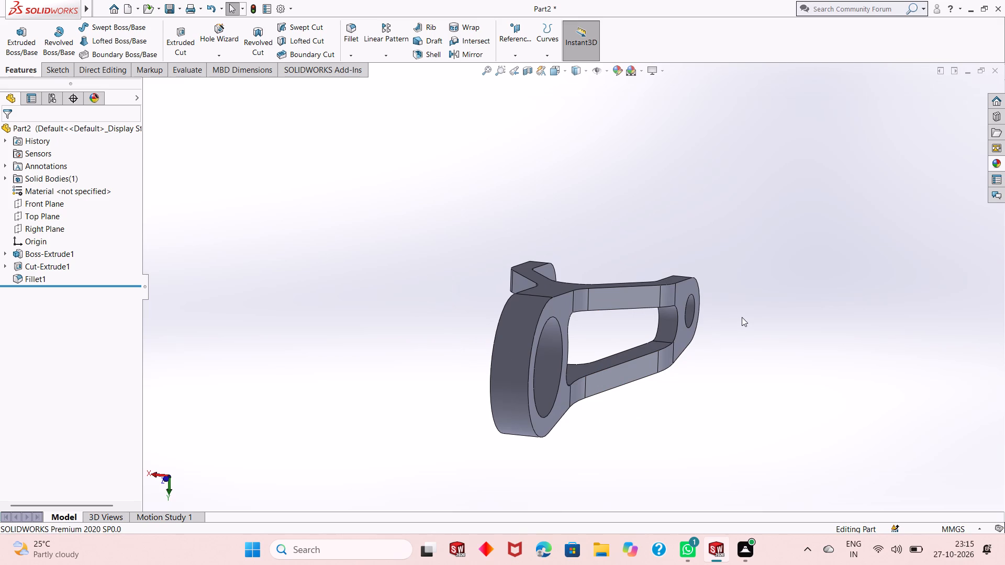
middle_click_drag(625, 364, 621, 370)
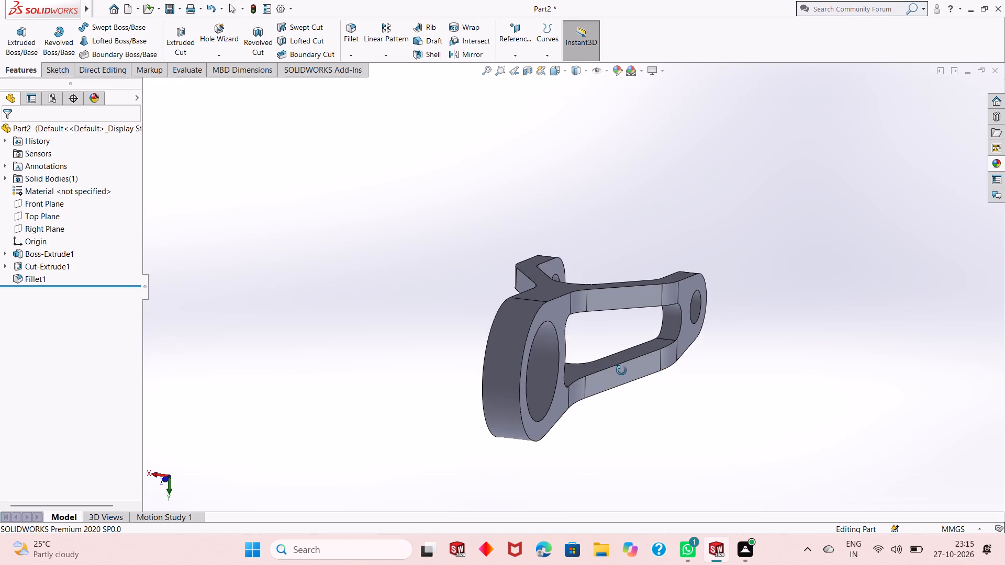
middle_click_drag(621, 370, 619, 381)
scroll(619, 381, "up", 1)
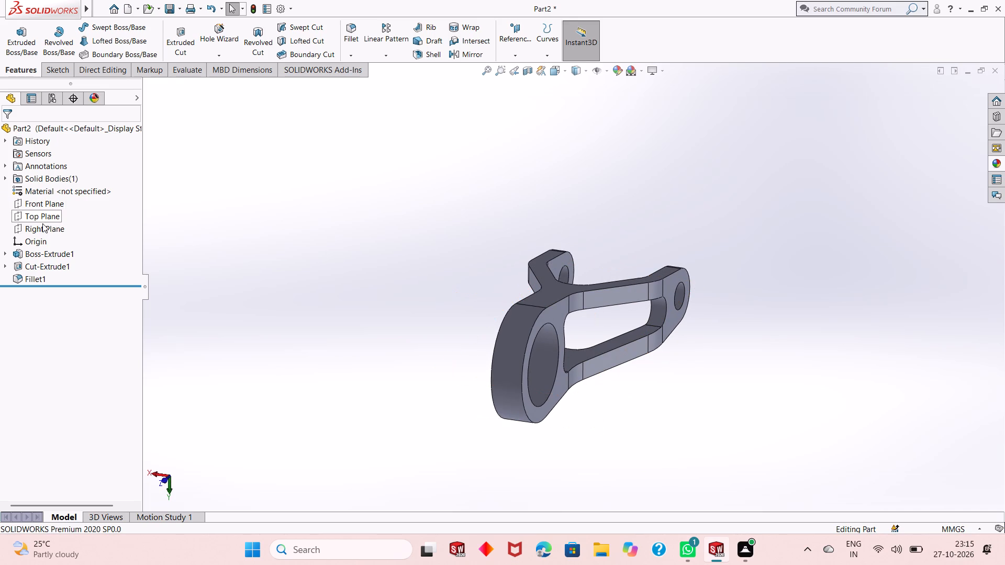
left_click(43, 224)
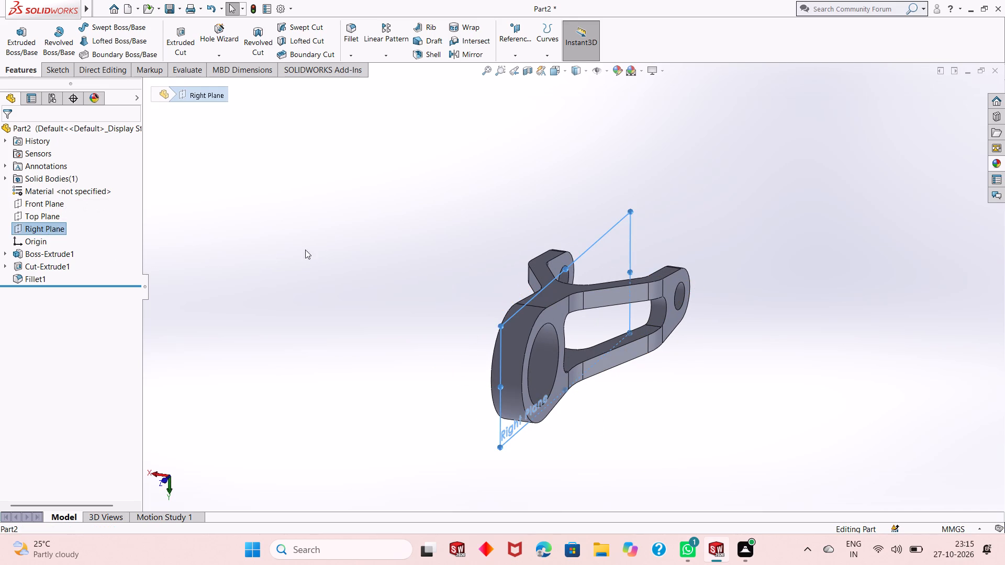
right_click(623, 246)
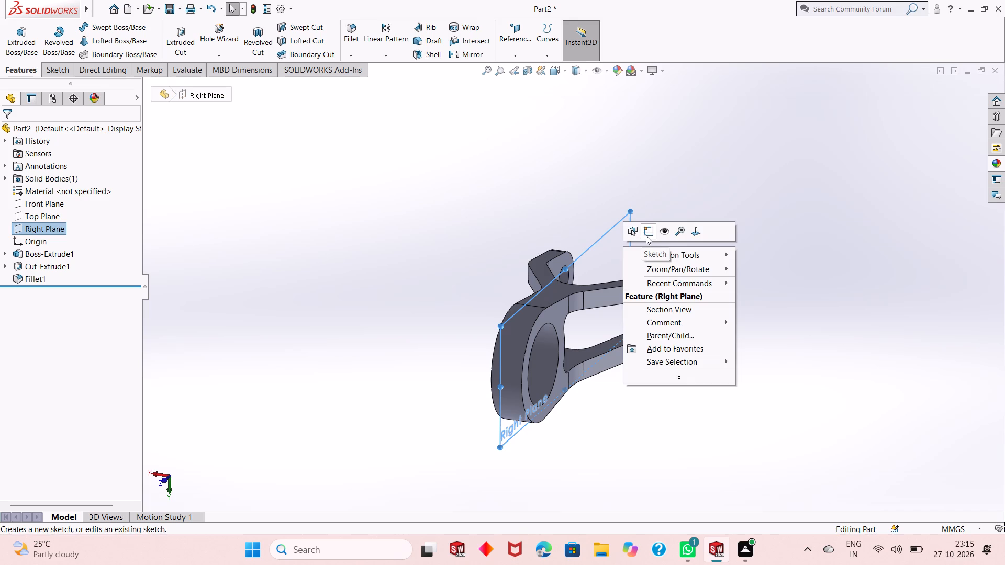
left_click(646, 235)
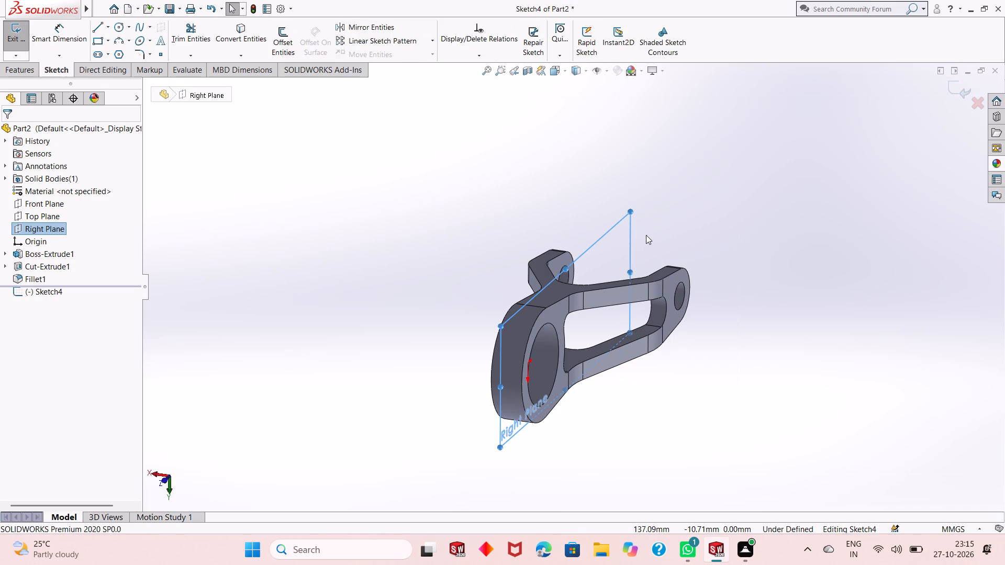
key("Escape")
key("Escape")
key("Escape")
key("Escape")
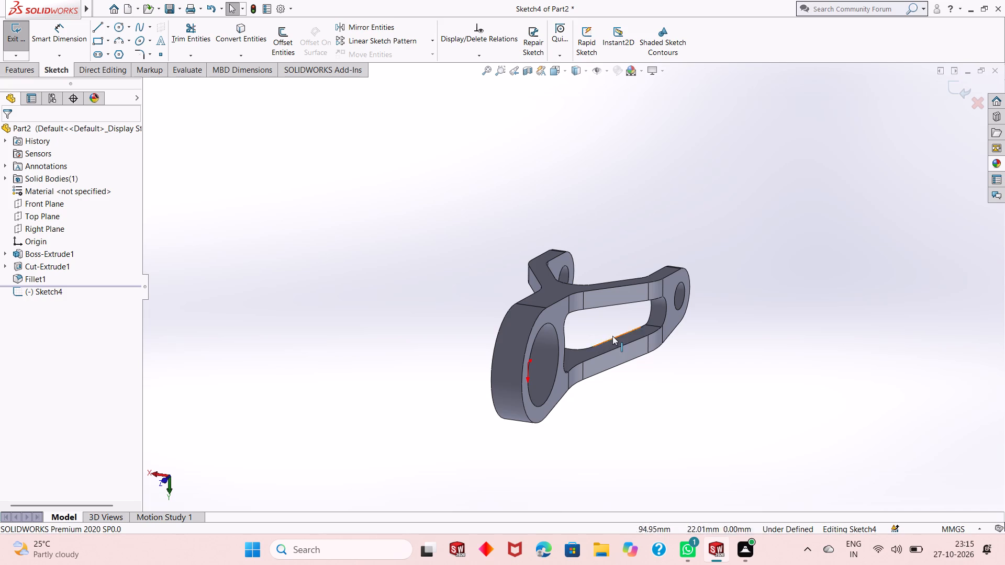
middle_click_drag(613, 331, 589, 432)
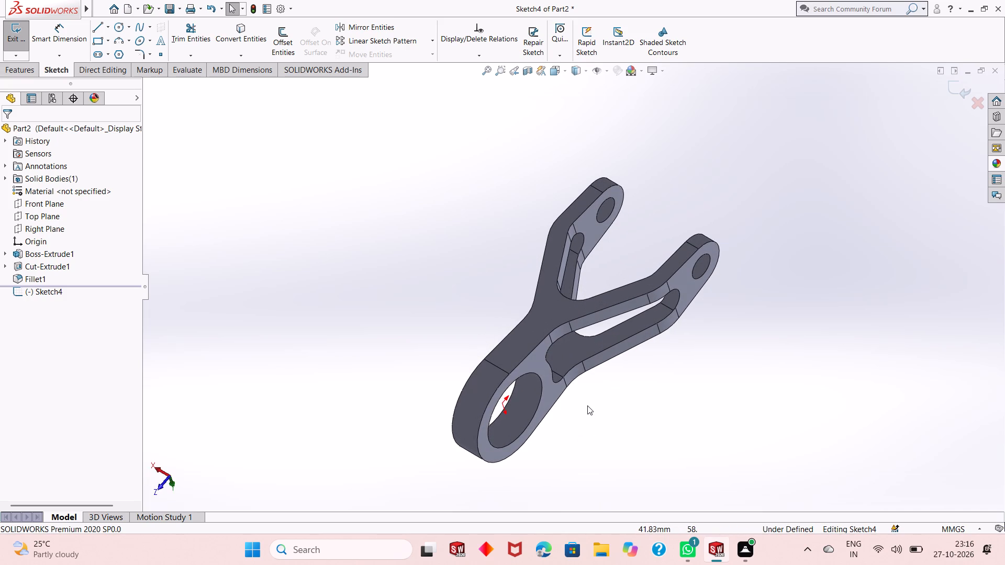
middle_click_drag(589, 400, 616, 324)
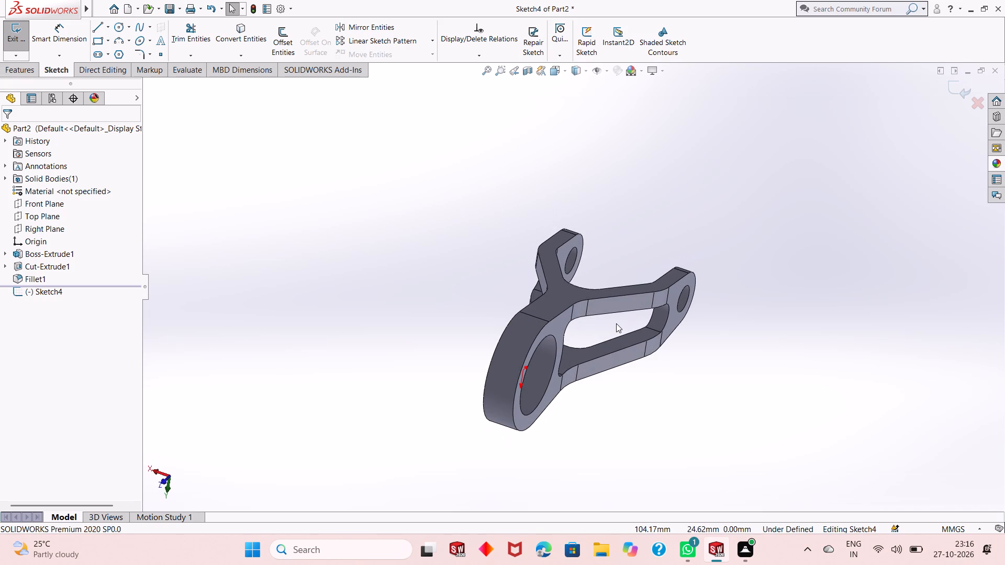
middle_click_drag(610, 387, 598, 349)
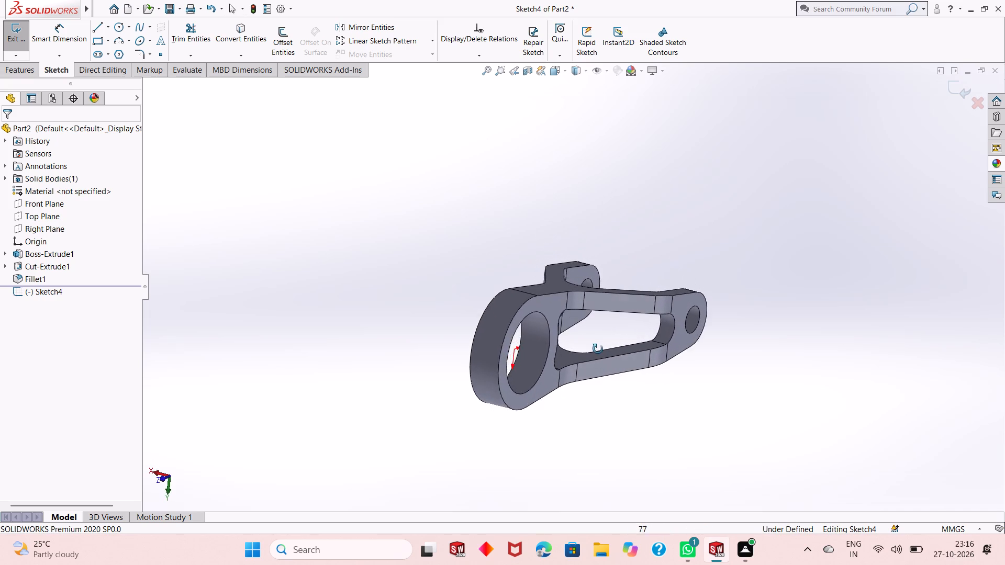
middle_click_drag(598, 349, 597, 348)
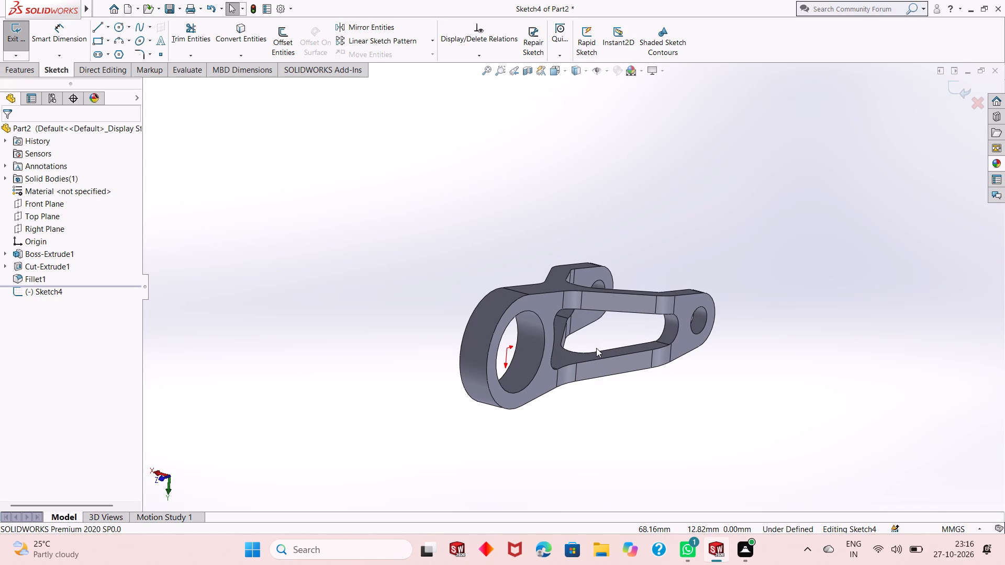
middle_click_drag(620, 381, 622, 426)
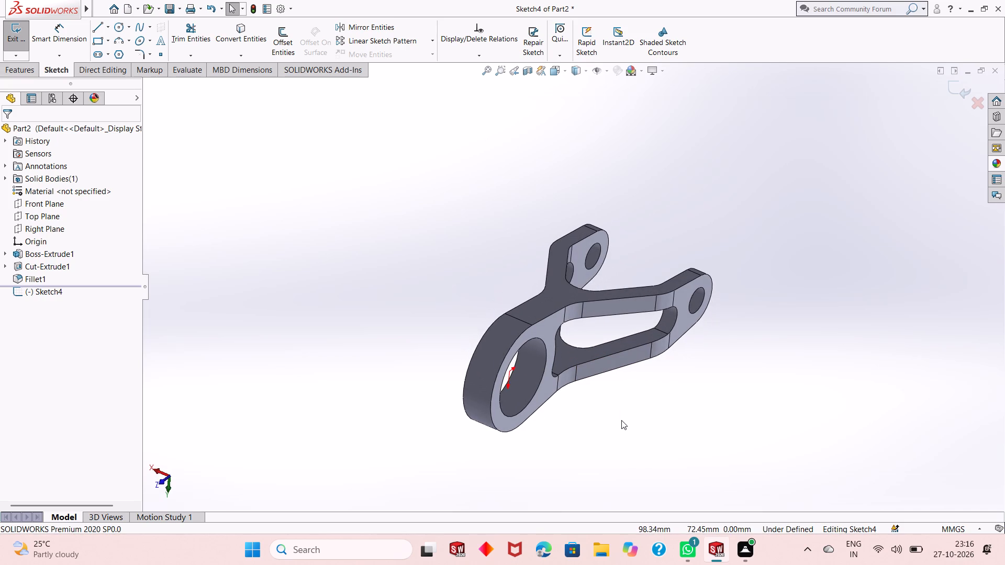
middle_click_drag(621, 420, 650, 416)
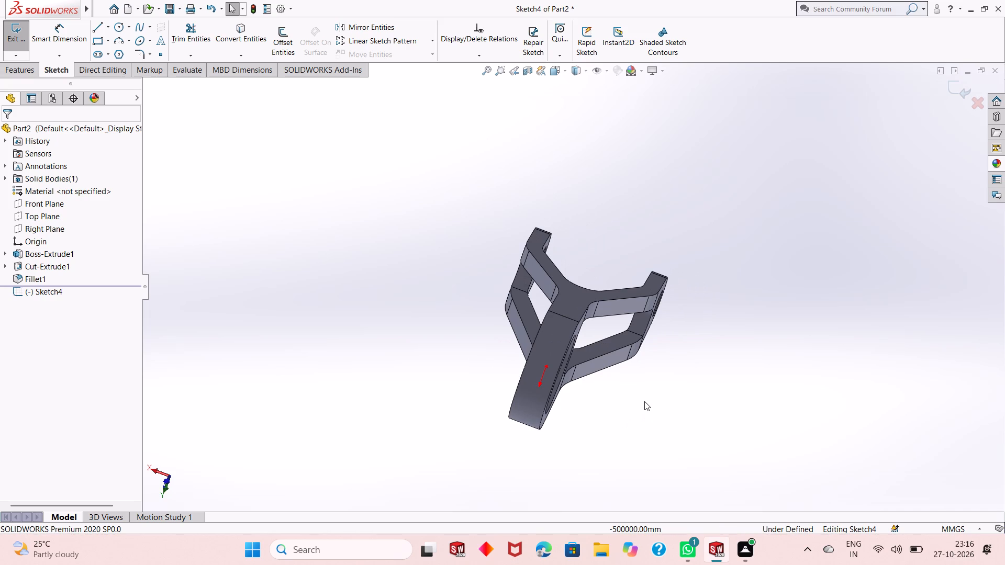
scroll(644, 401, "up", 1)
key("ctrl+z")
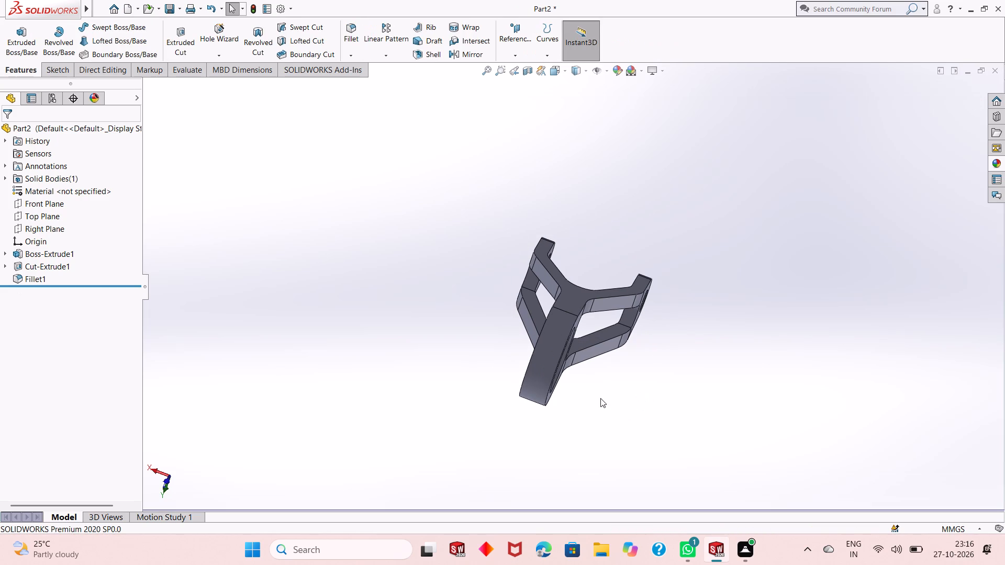
Examine the link with the Right Plane selected, checking how the plane passes between the fork arms and through the large end.
middle_click_drag(600, 394, 574, 407)
scroll(580, 353, "down", 2)
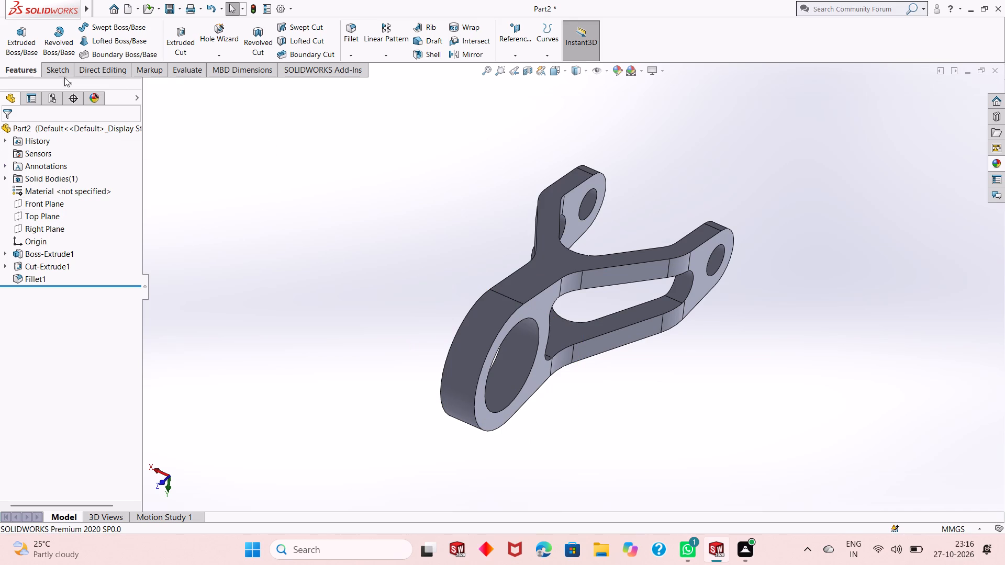
left_click(36, 227)
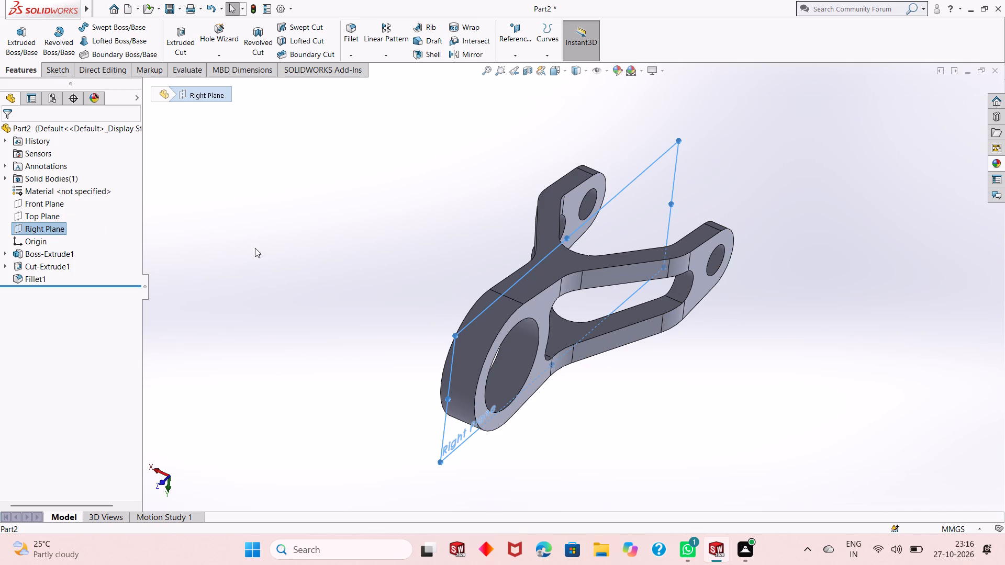
middle_click_drag(606, 330, 607, 332)
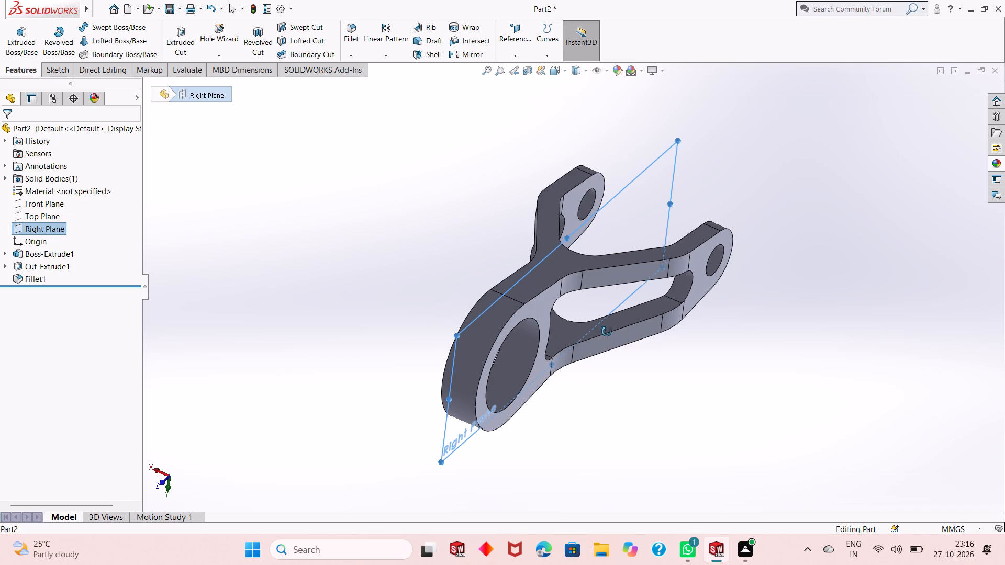
middle_click_drag(607, 332, 614, 351)
scroll(614, 351, "up", 2)
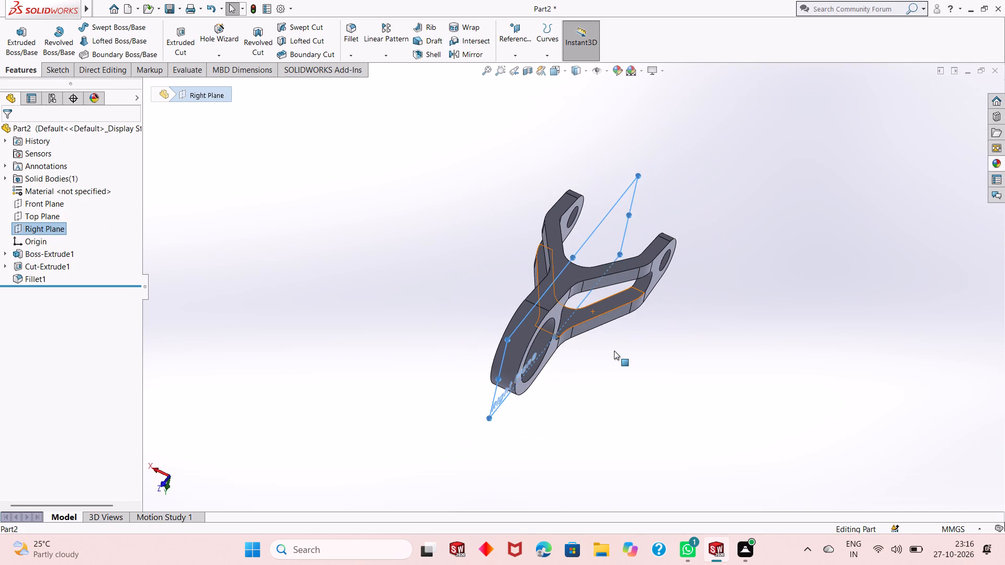
scroll(614, 351, "up", 1)
scroll(574, 283, "down", 2)
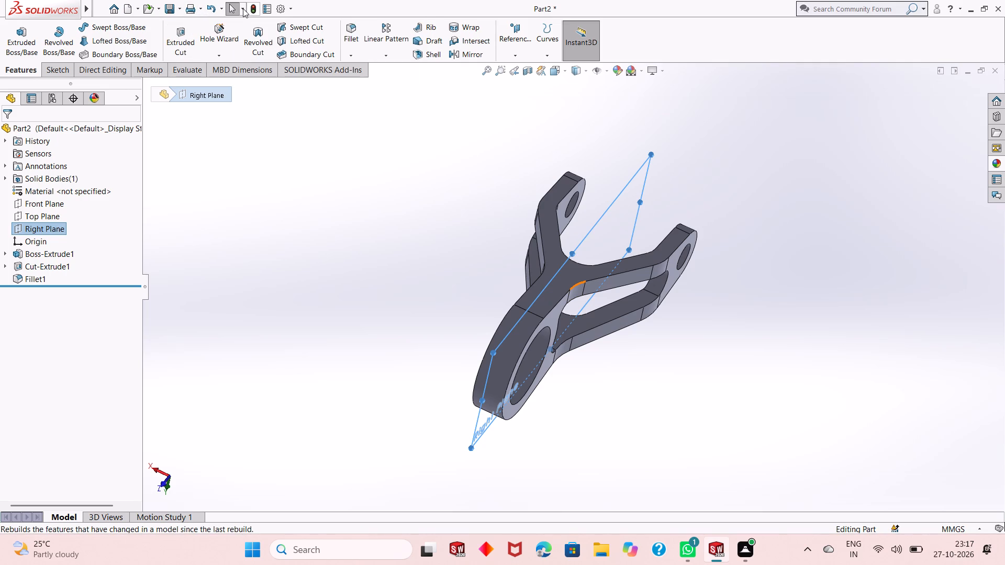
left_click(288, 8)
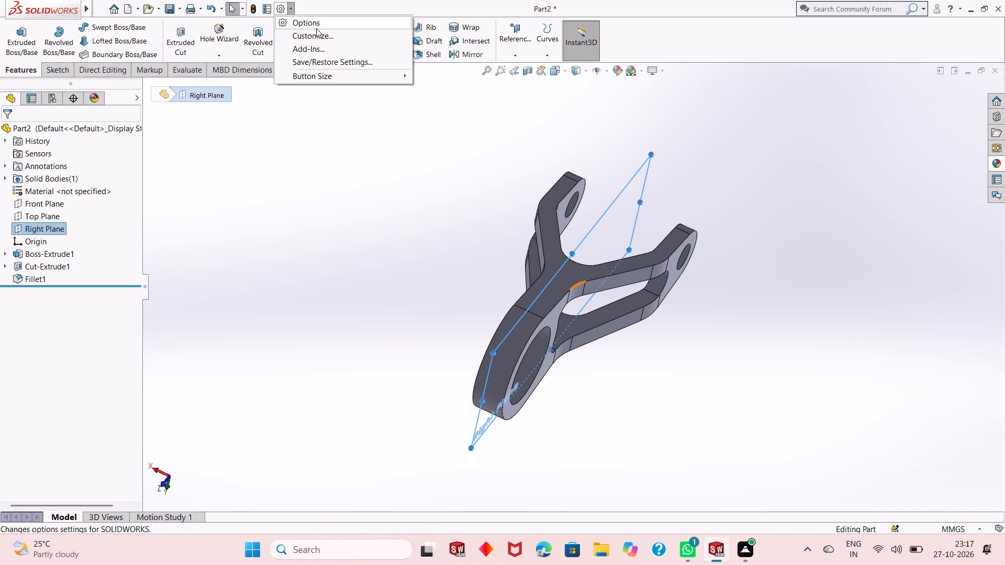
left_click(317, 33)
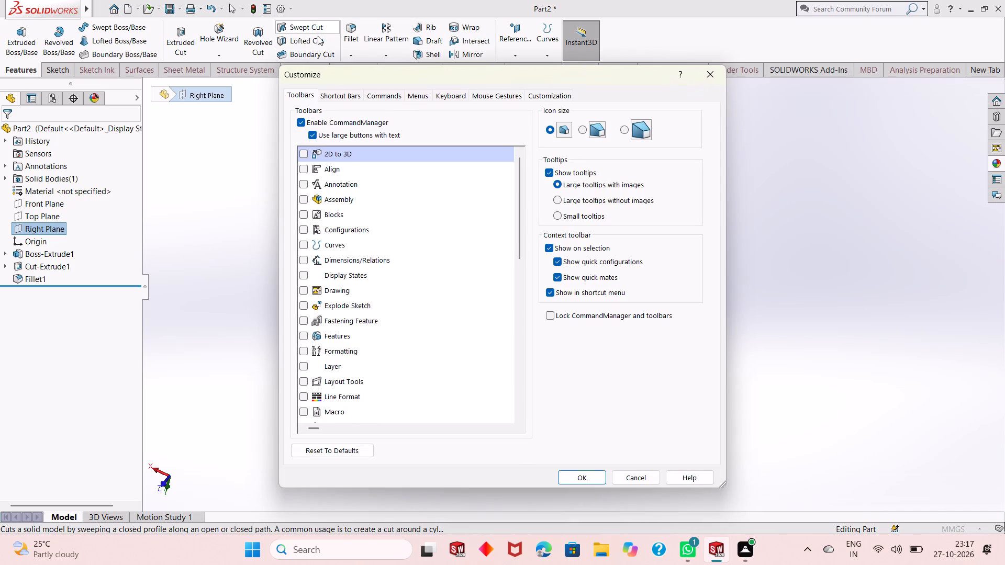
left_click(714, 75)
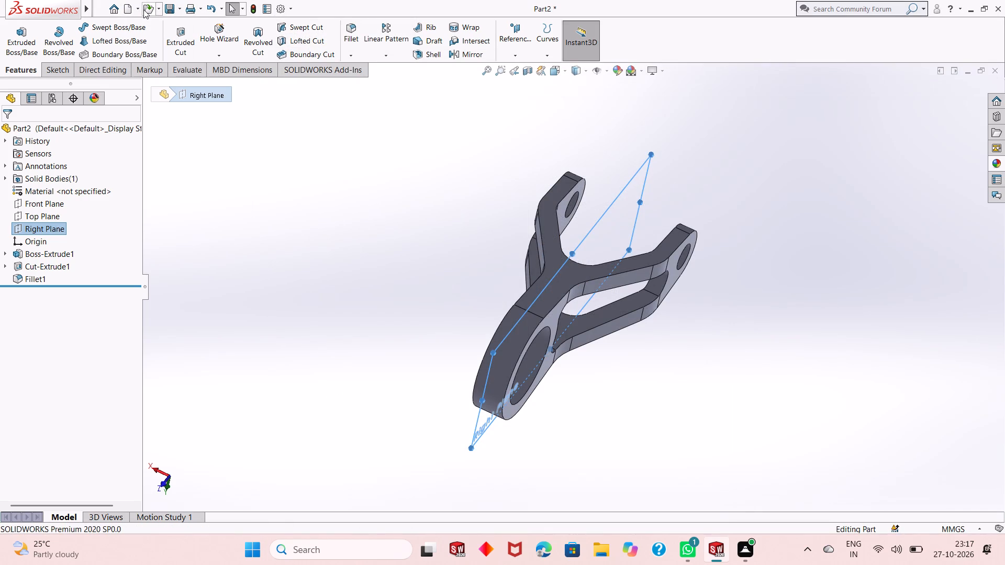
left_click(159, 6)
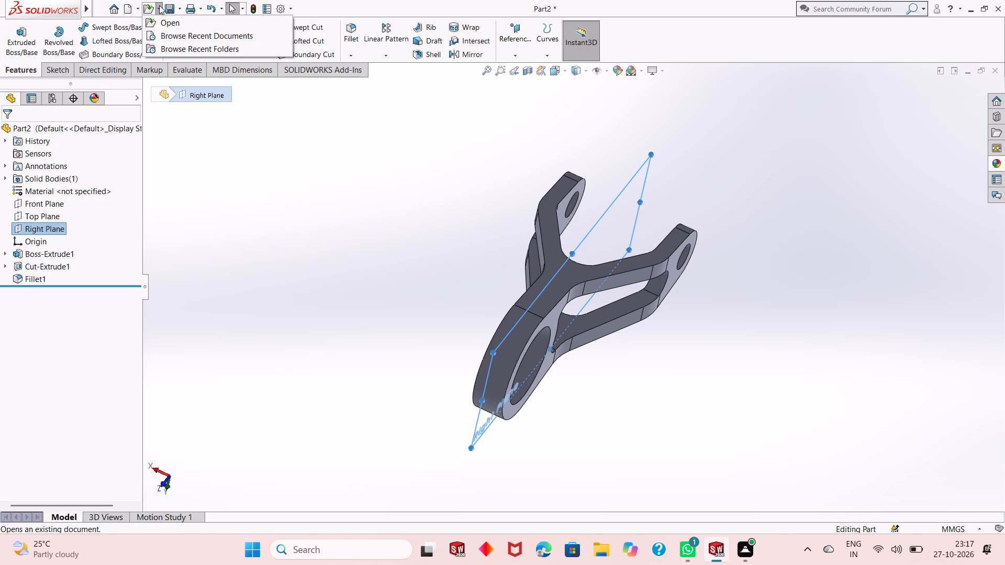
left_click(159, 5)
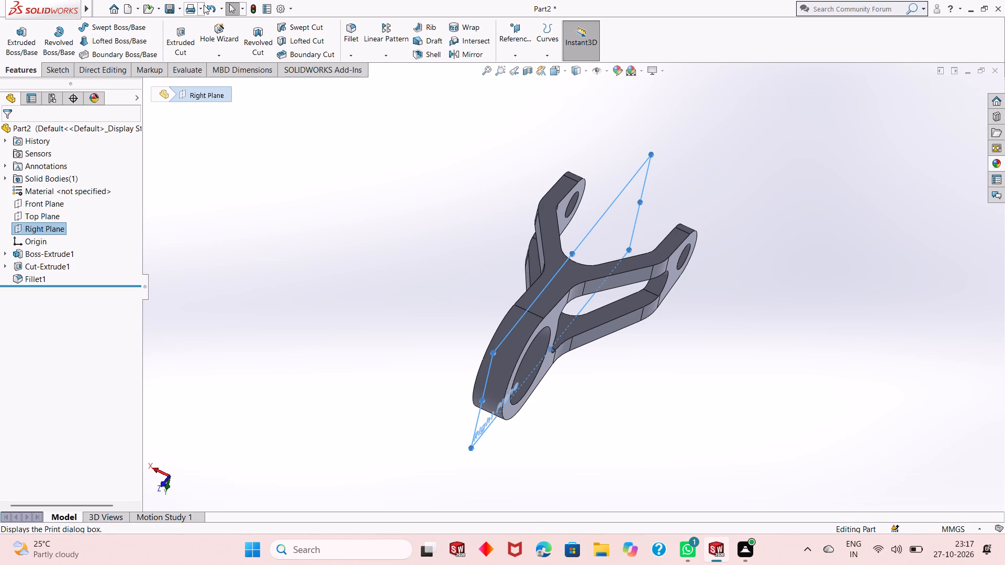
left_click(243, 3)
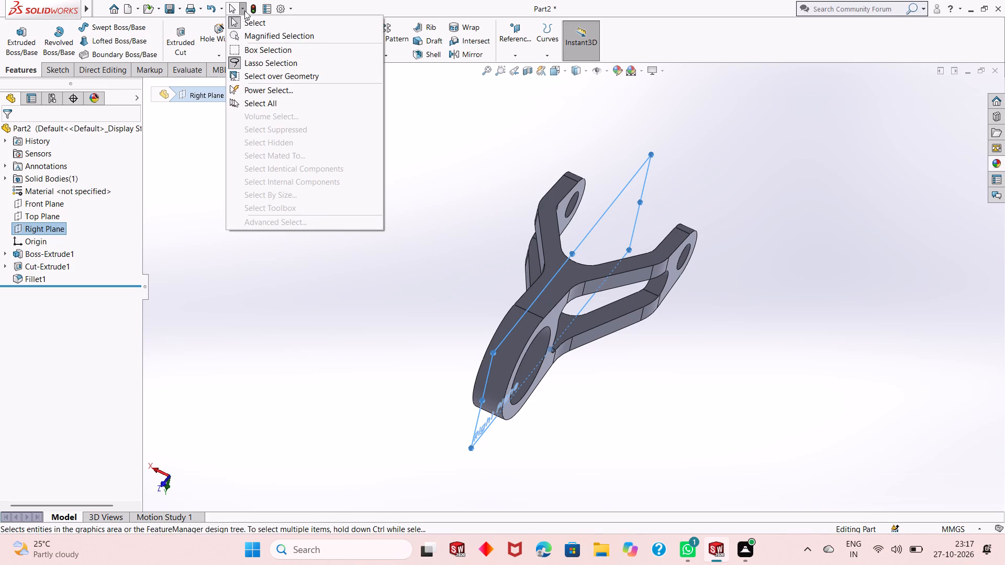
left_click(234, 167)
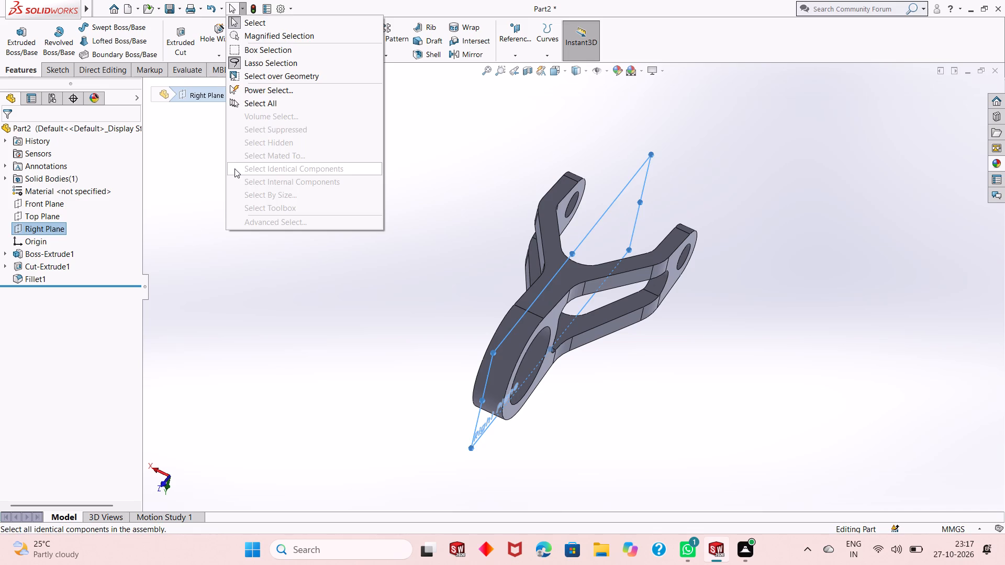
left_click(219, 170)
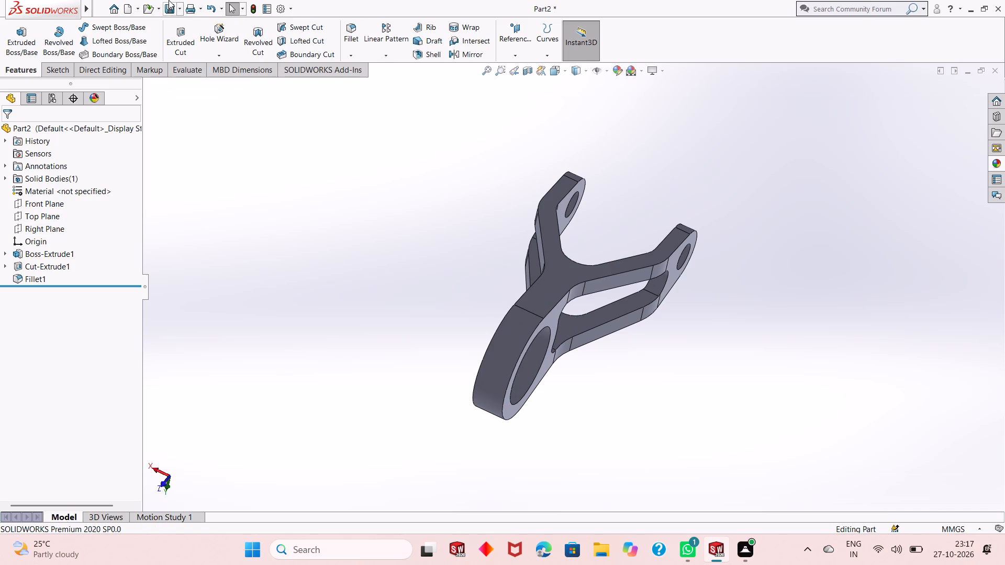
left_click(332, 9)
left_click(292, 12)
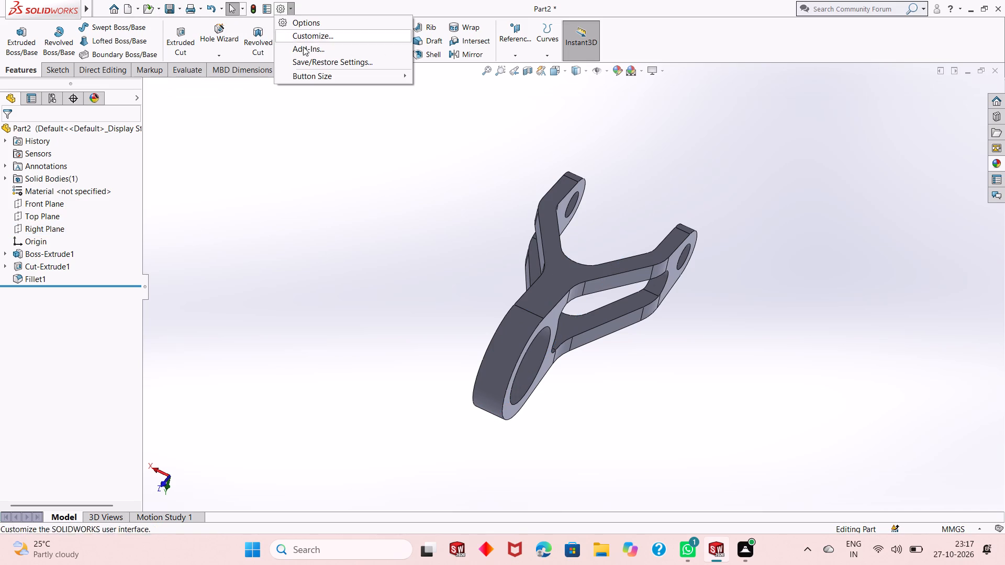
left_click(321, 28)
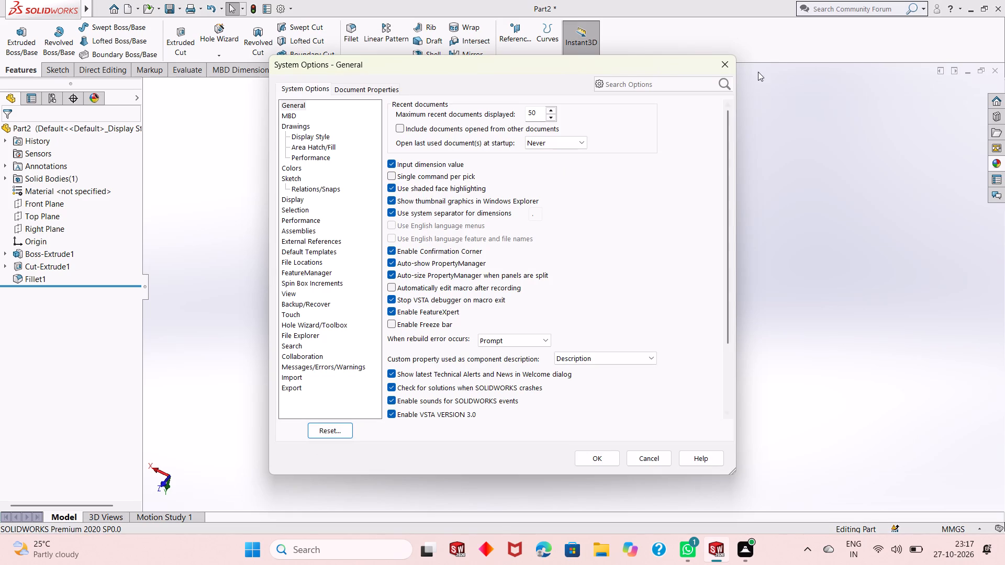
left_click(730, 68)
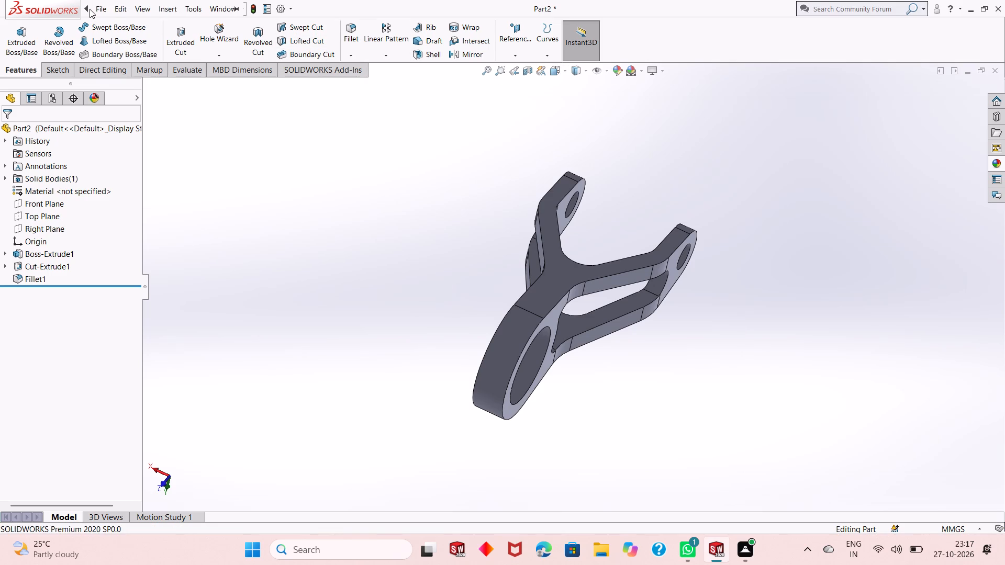
Start a Split feature for dividing the filleted link's solid body.
left_click(161, 8)
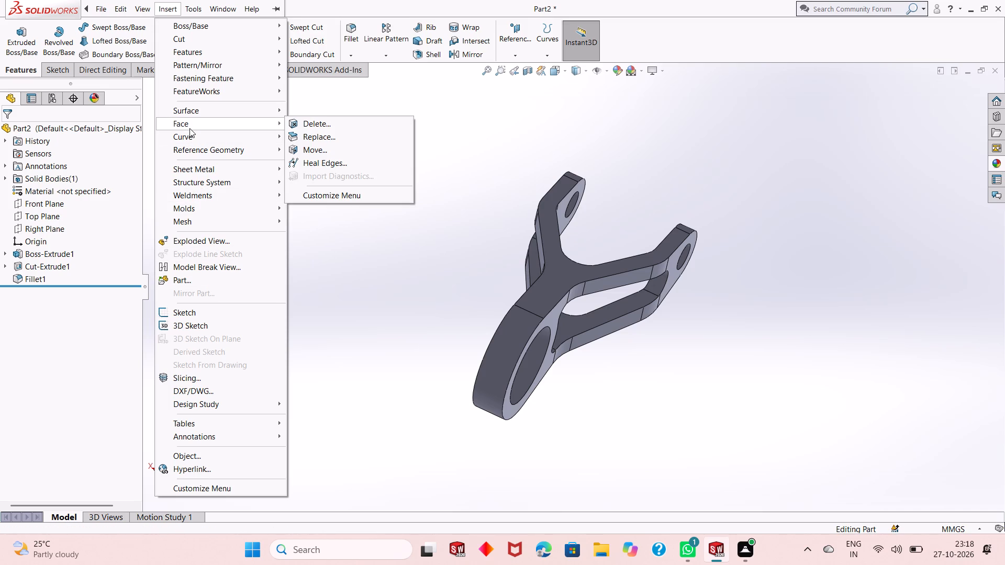
left_click(194, 56)
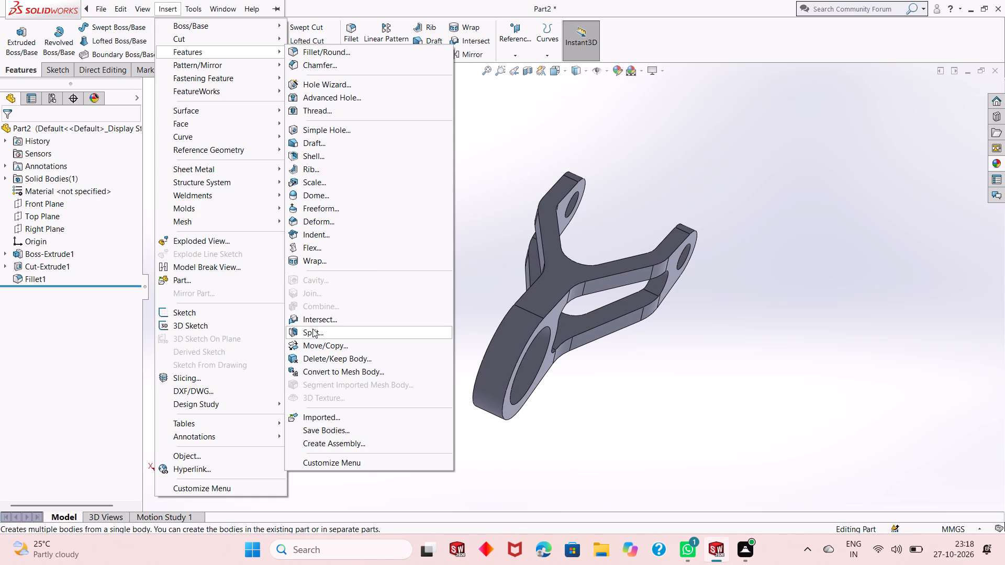
left_click(311, 333)
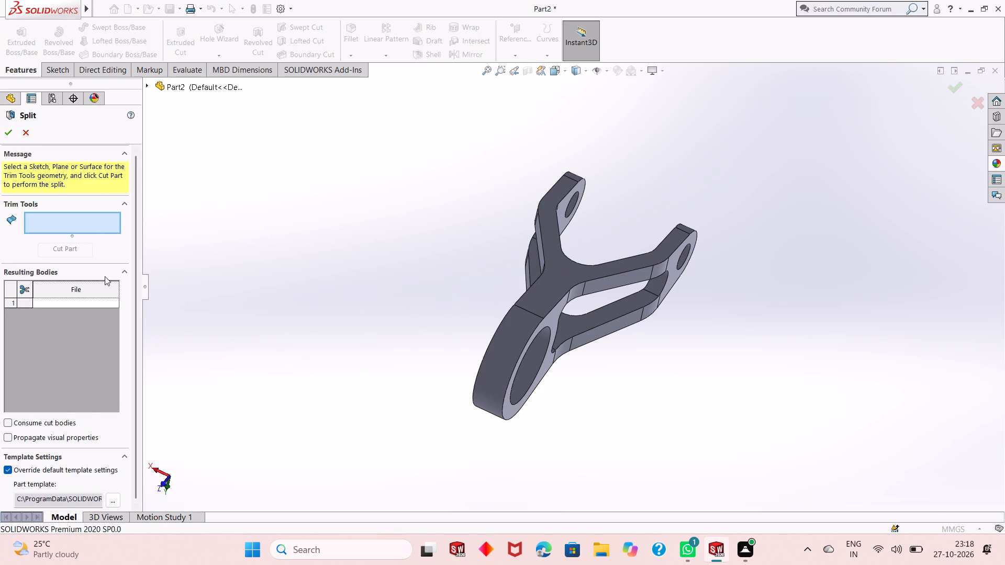
scroll(113, 431, "down", 3)
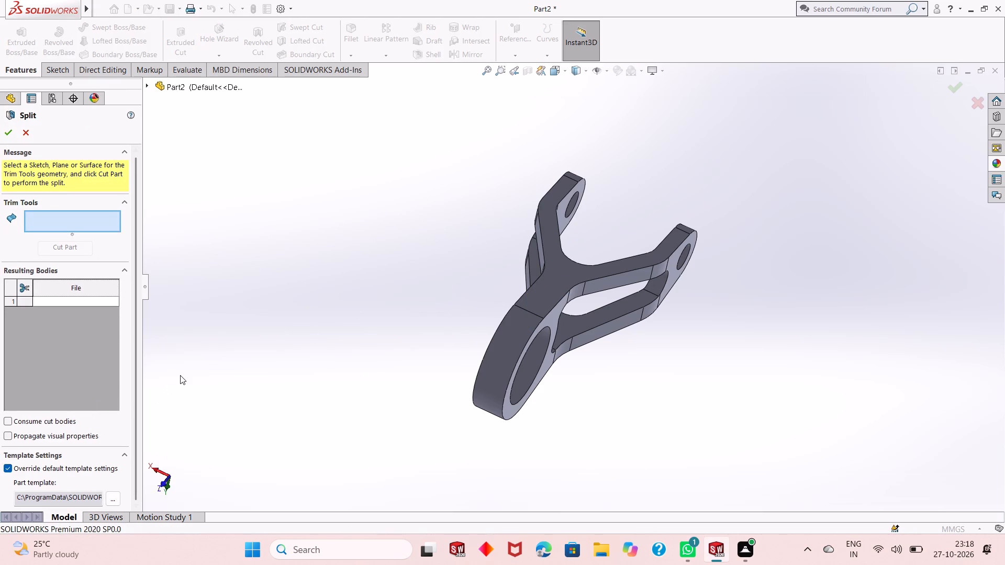
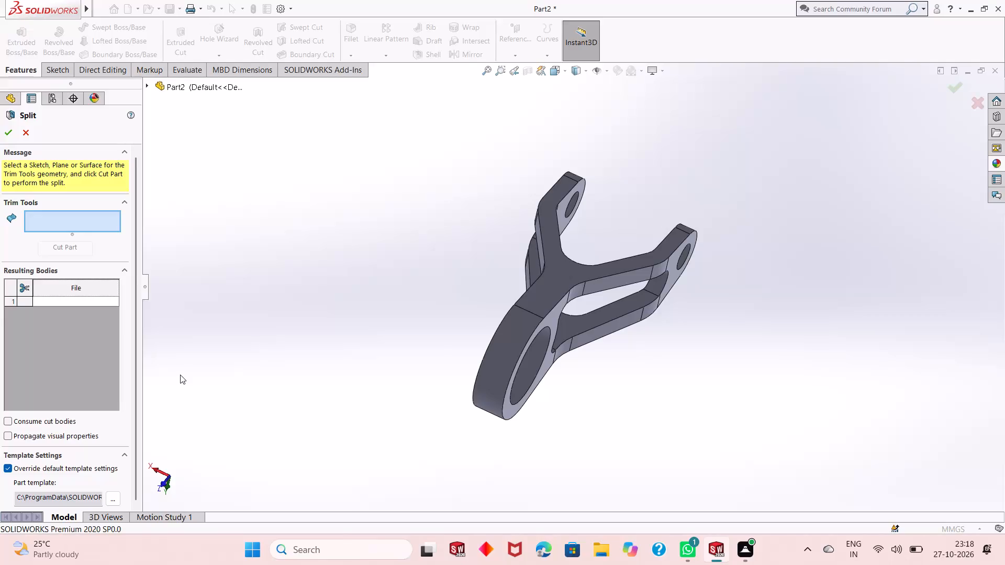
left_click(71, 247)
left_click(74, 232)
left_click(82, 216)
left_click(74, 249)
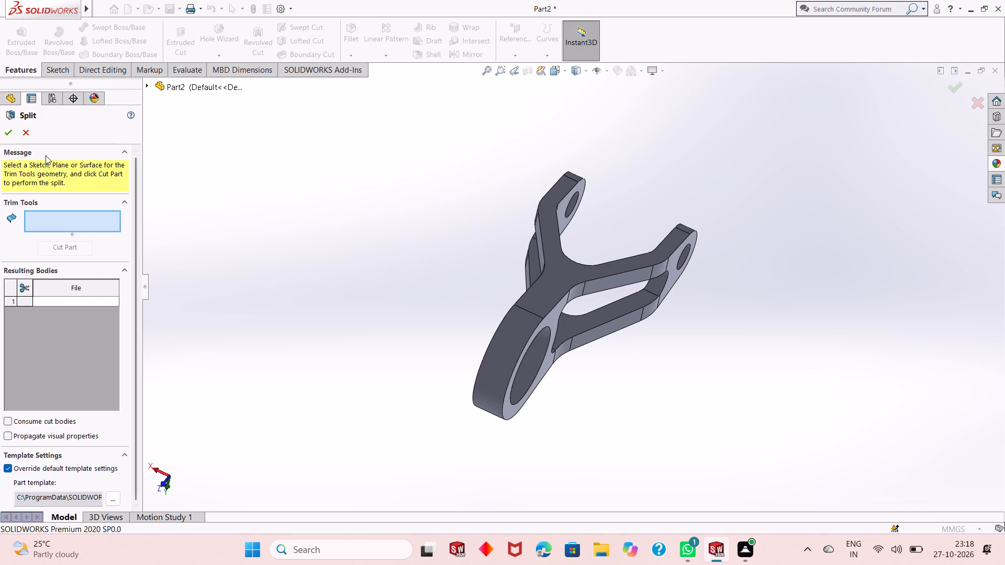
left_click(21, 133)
Split the link along the Right Plane into two solid bodies, marking both resulting bodies without assigning file names.
left_click(40, 230)
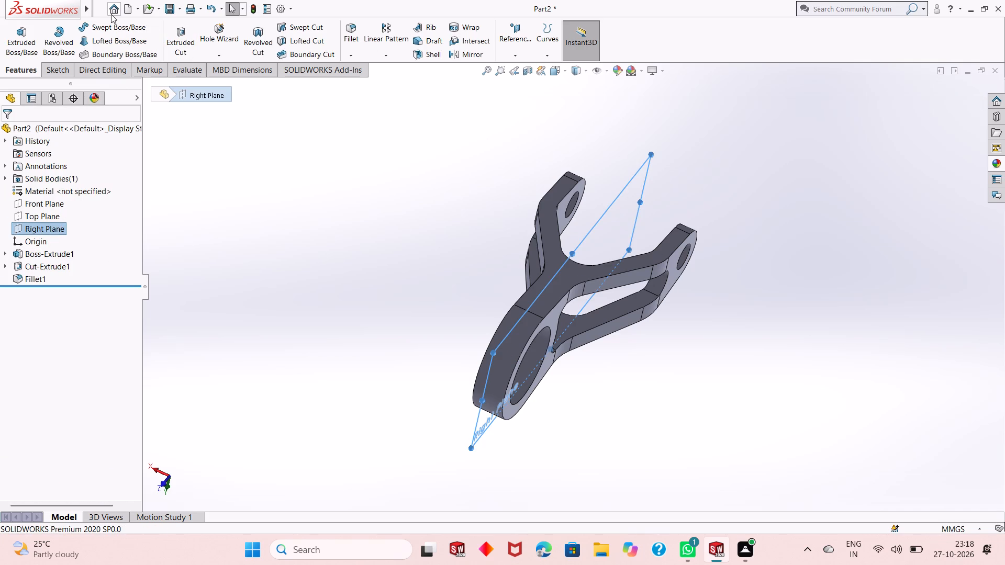
left_click(87, 9)
left_click(161, 7)
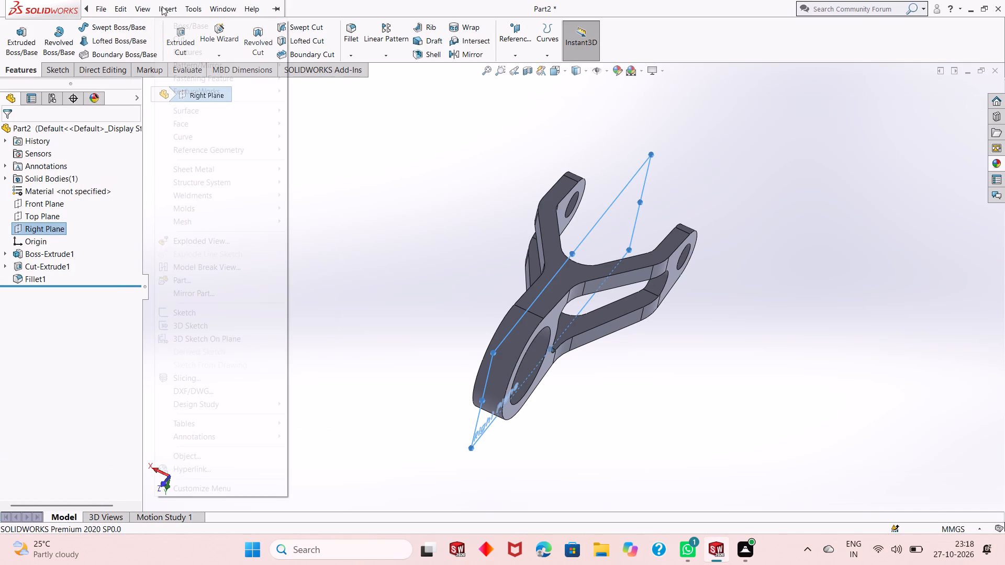
left_click(190, 52)
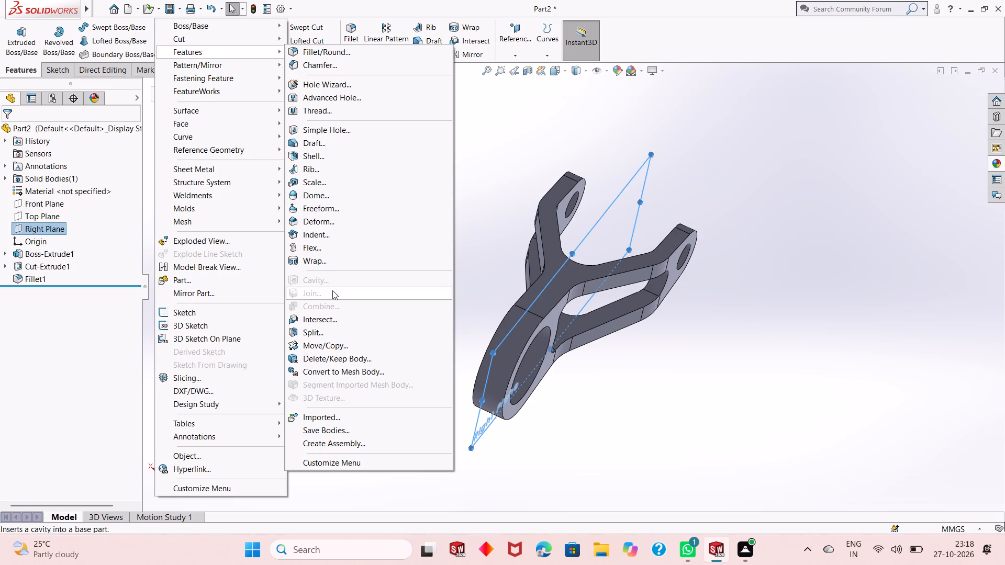
left_click(325, 329)
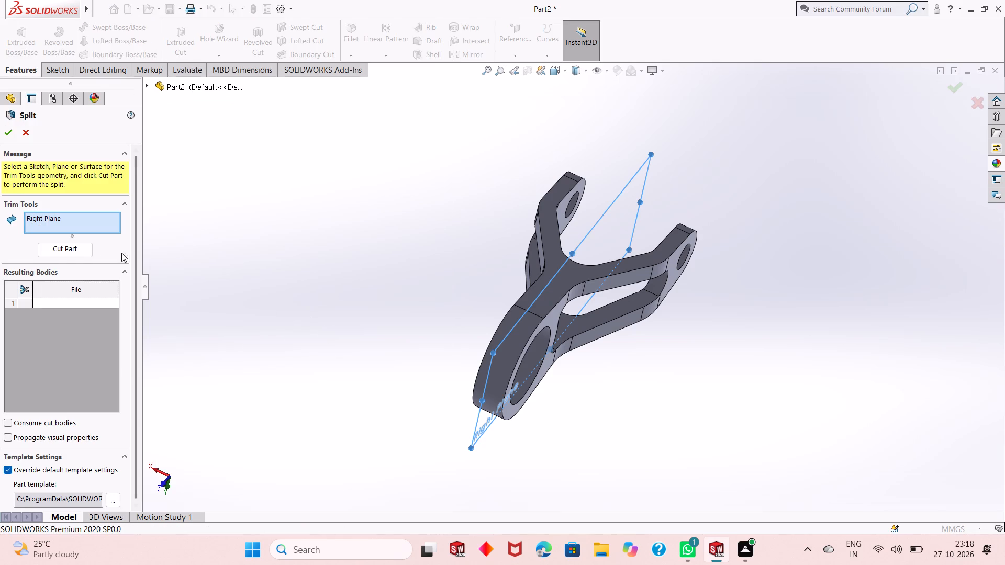
left_click(73, 251)
middle_click_drag(330, 304, 324, 294)
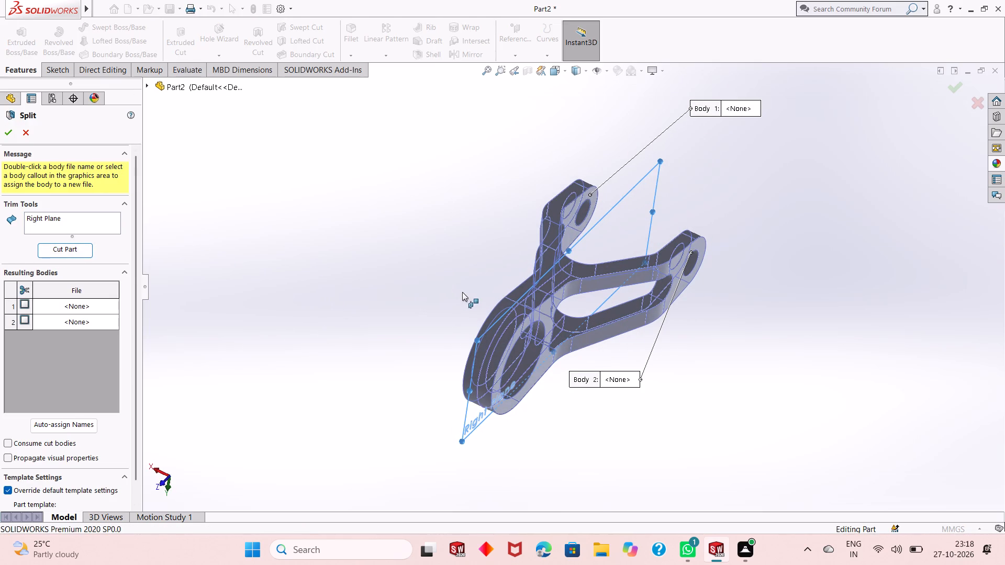
middle_click_drag(468, 288, 486, 325)
left_click(466, 337)
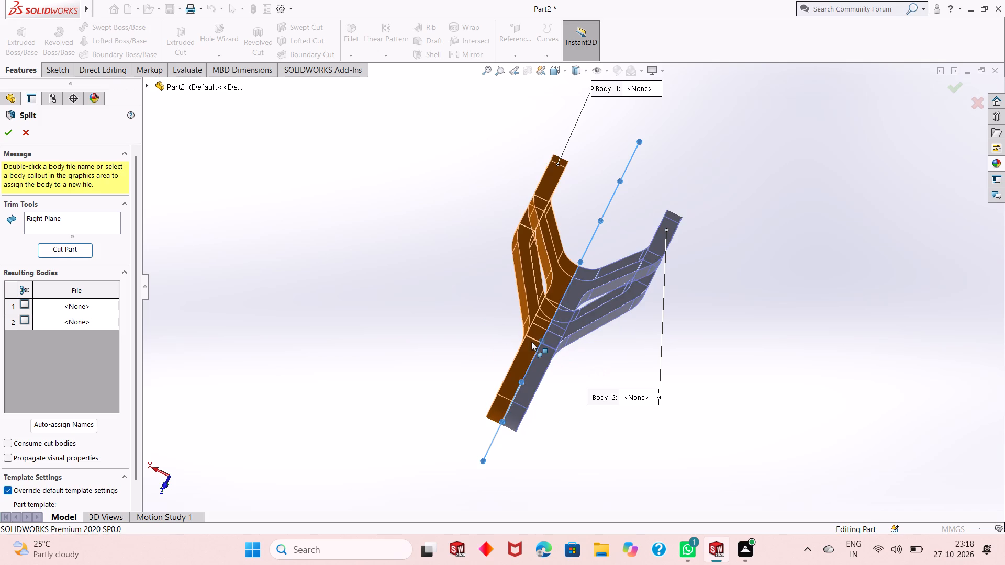
middle_click_drag(569, 364, 567, 344)
middle_click_drag(562, 336, 544, 335)
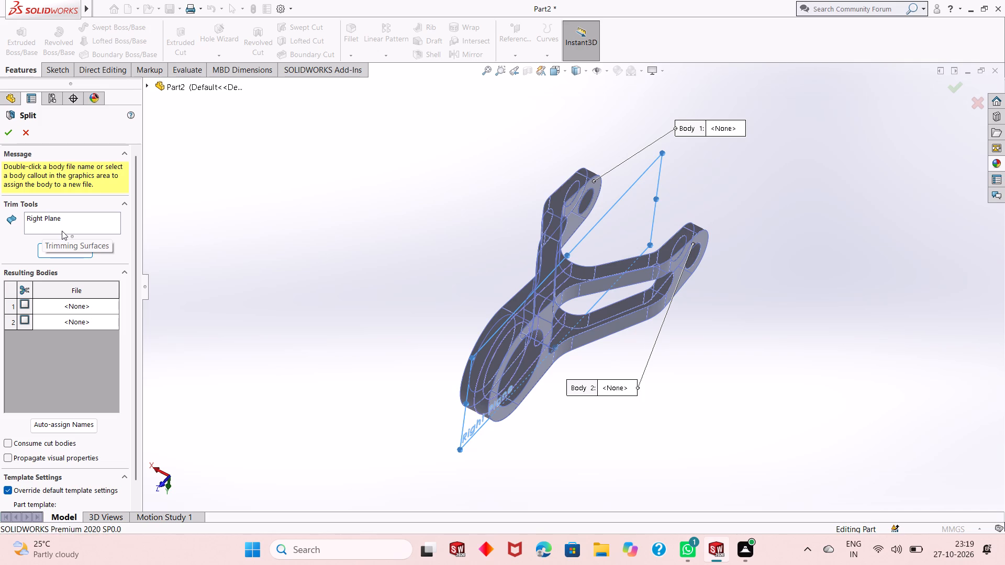
left_click(29, 323)
left_click(25, 302)
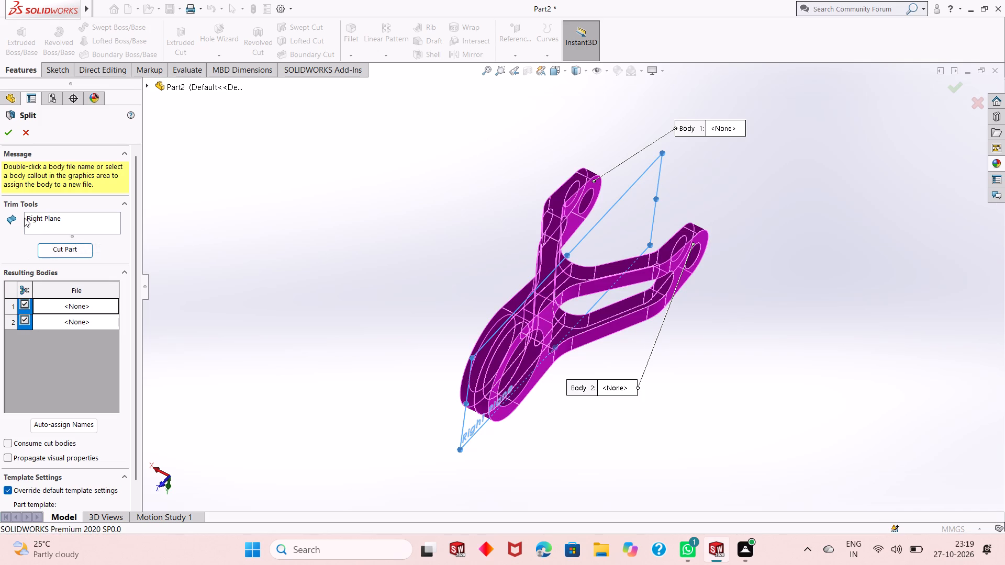
left_click(6, 138)
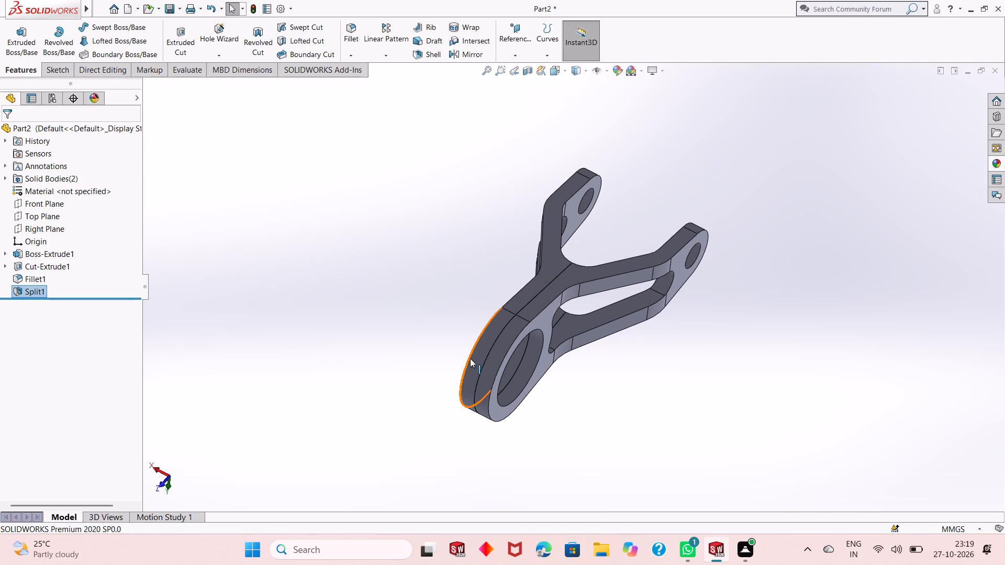
Set up a 1 mm Shell with preview on one split half, removing the eight outward side faces of its fork arm and large end.
middle_click_drag(592, 410, 594, 385)
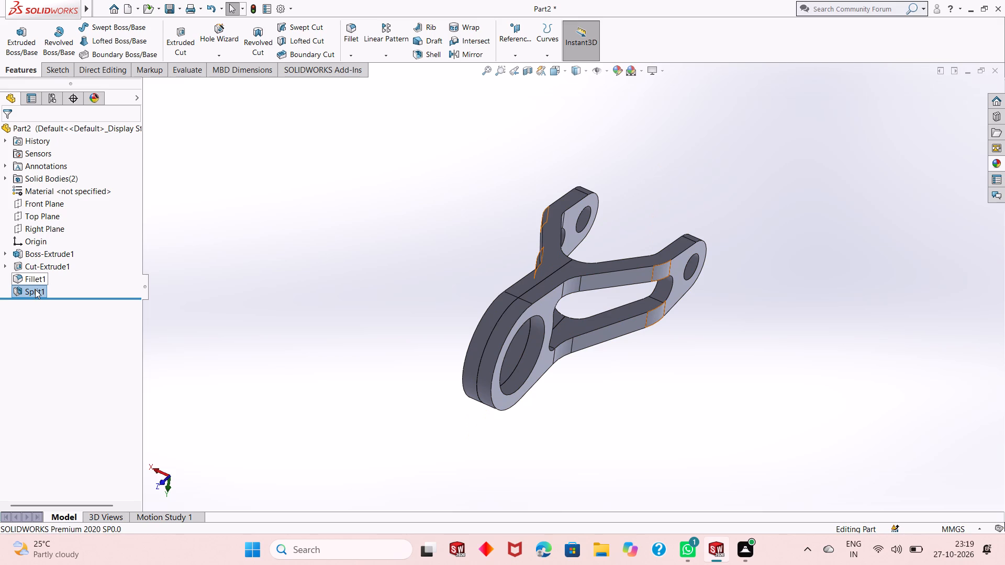
middle_click_drag(521, 366, 523, 367)
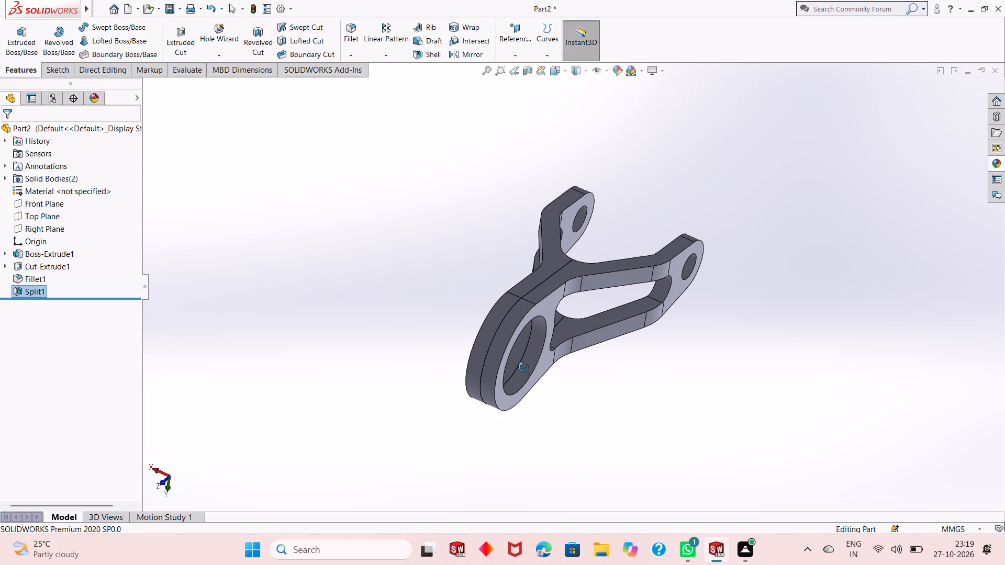
middle_click_drag(523, 367, 523, 380)
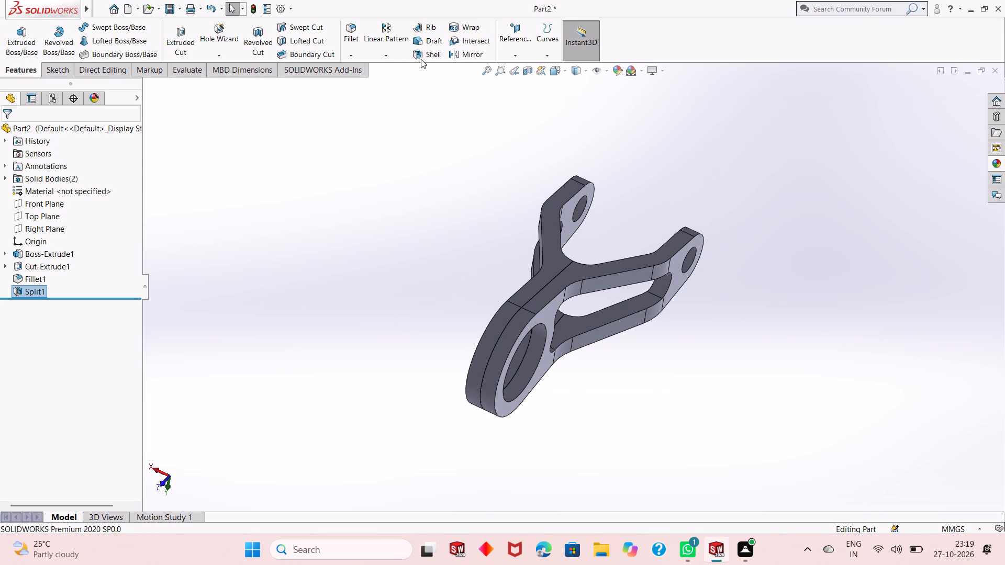
left_click(428, 58)
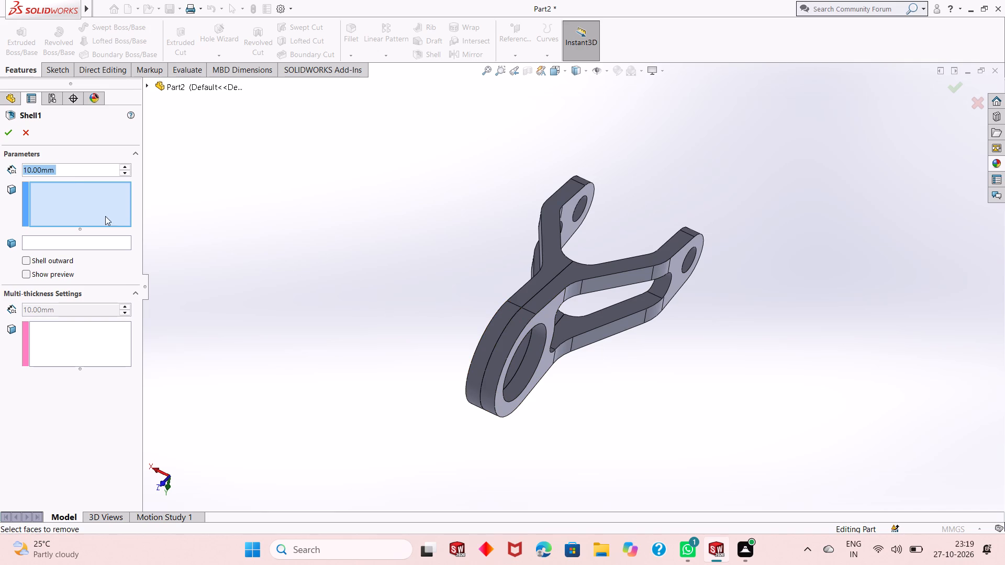
key("1")
key("Return")
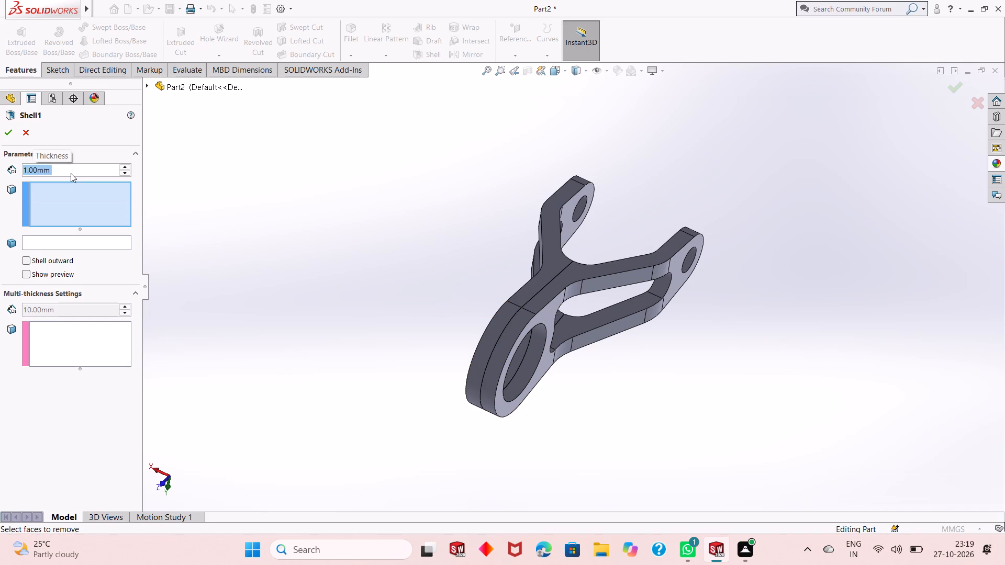
left_click(679, 281)
left_click(662, 269)
left_click(633, 276)
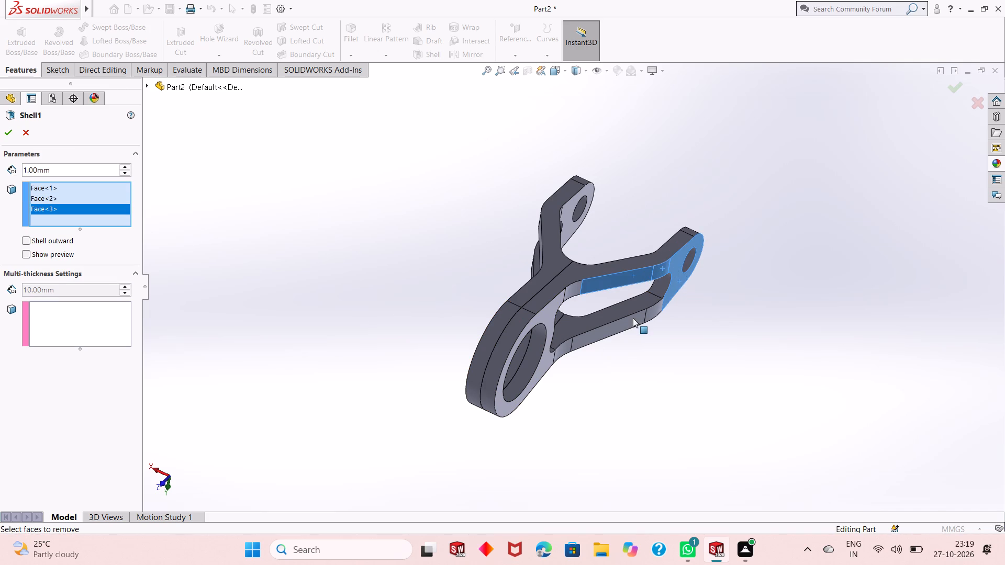
left_click(632, 320)
left_click(650, 313)
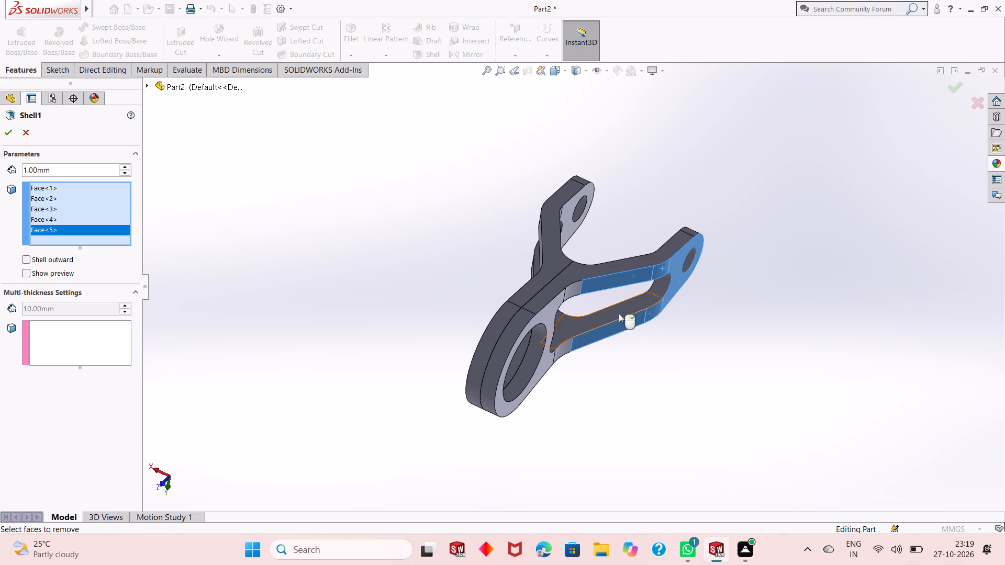
left_click(553, 305)
left_click(574, 292)
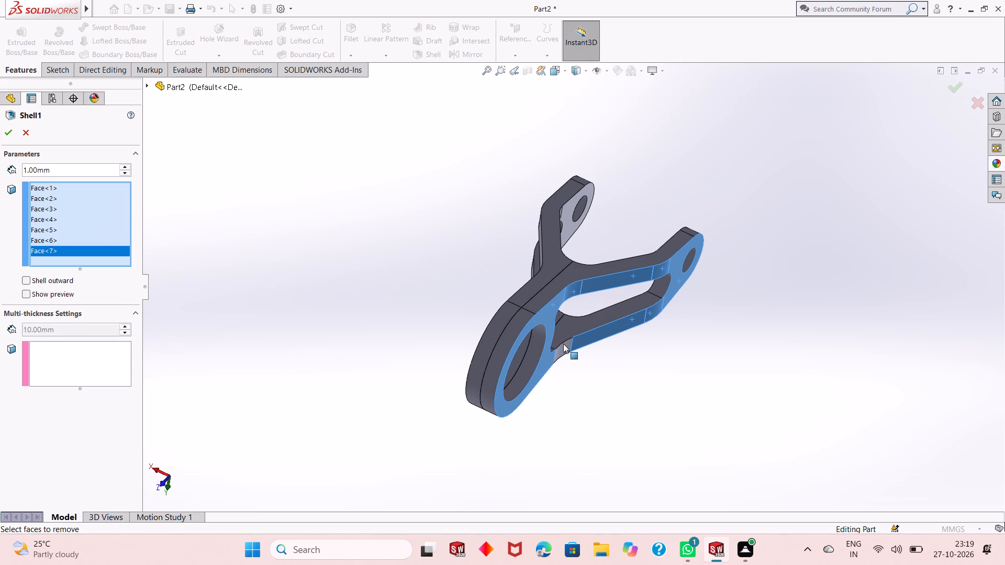
left_click(563, 346)
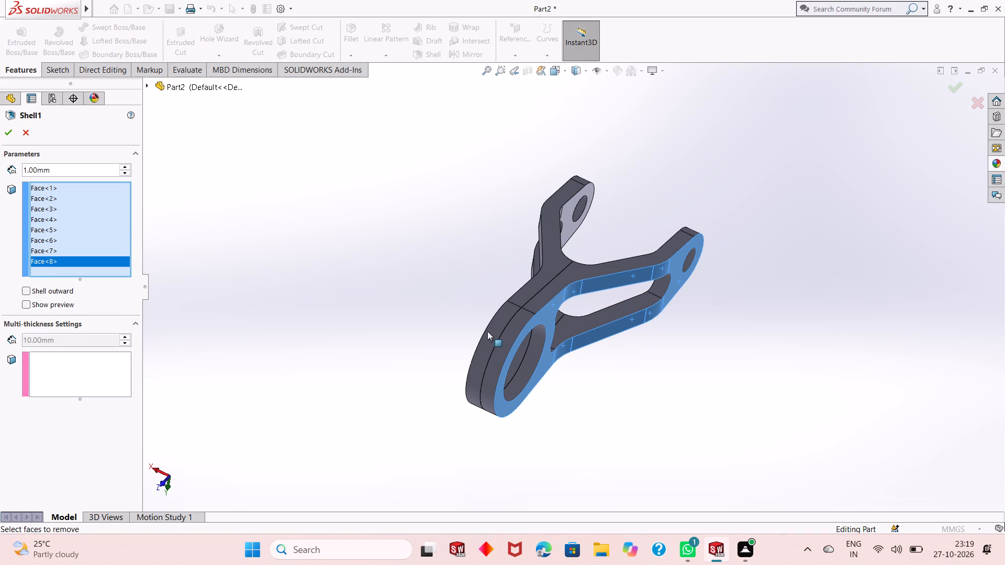
left_click(29, 303)
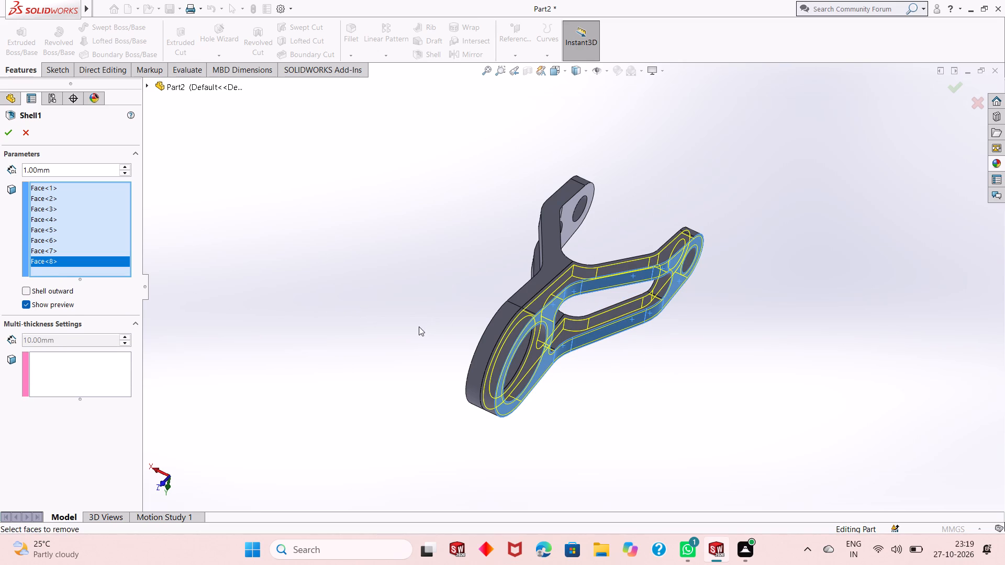
Assign a 3 mm multi-thickness to the six inner wall faces around the slotted opening and complete the shell.
middle_click_drag(435, 339, 441, 325)
left_click(71, 361)
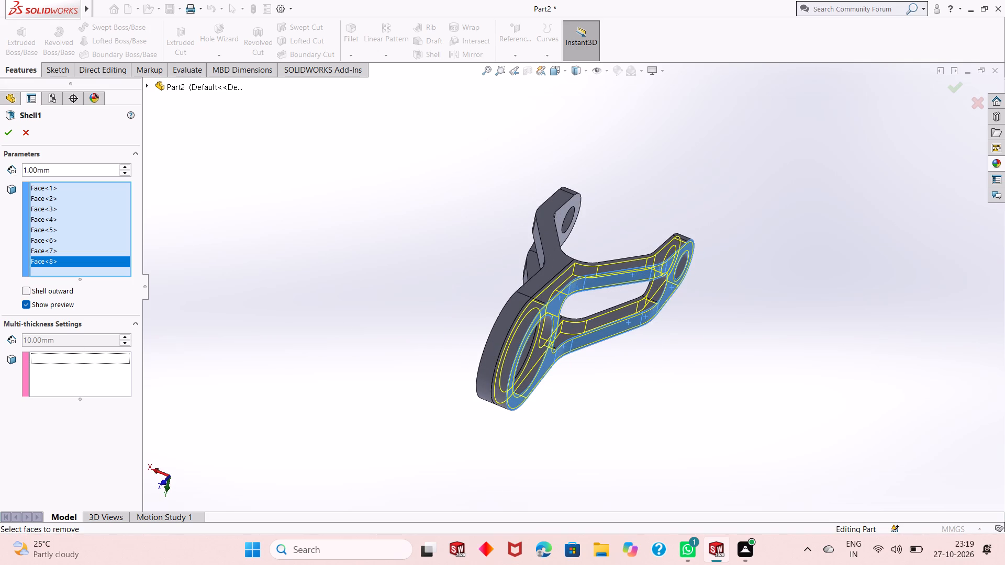
double_click(71, 336)
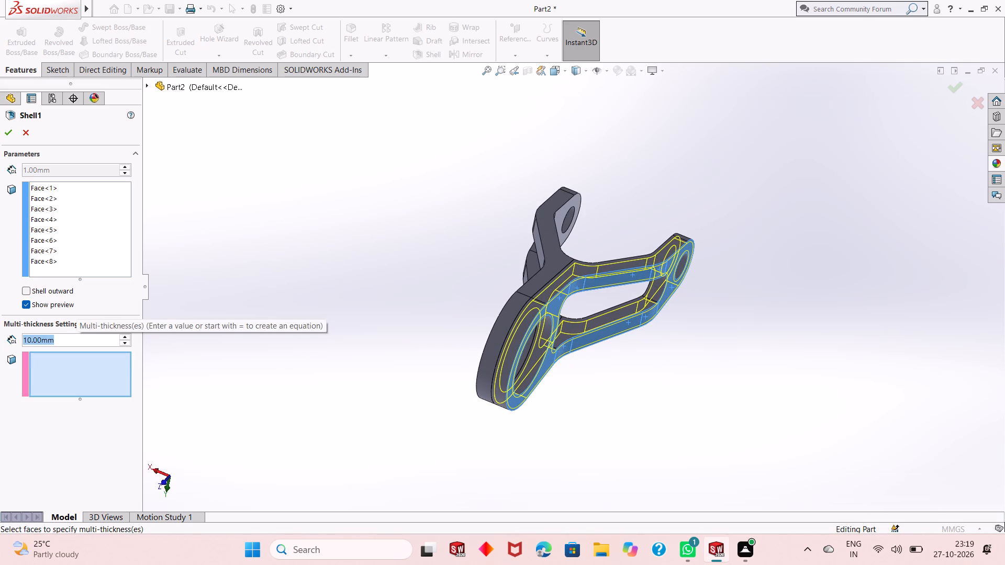
key("3")
key("Return")
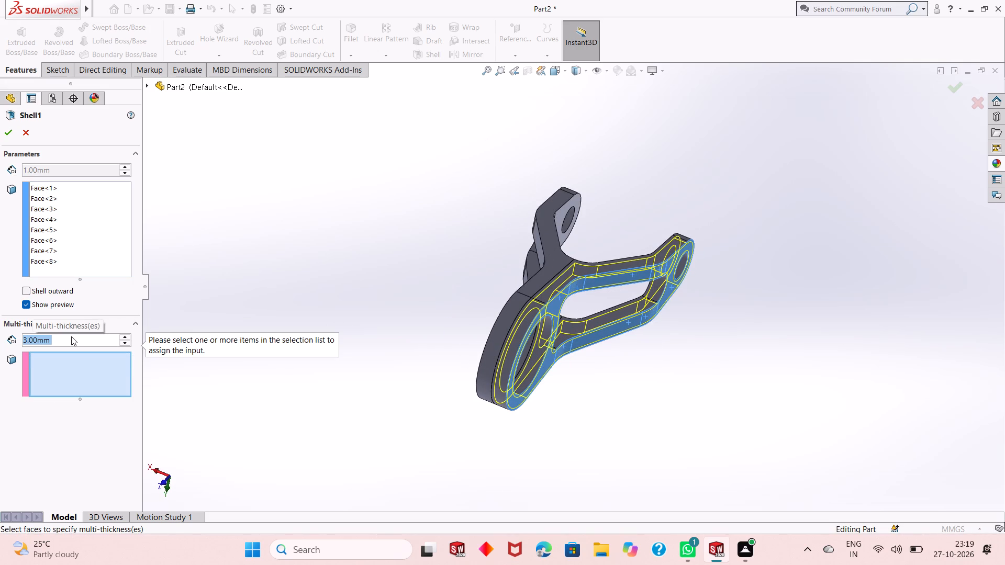
middle_click_drag(668, 371, 574, 427)
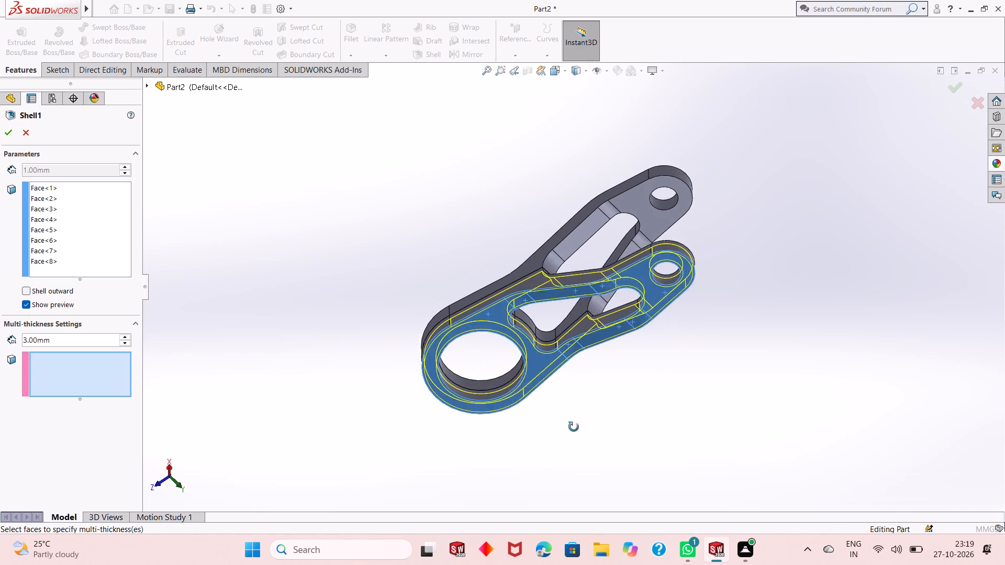
middle_click_drag(574, 427, 560, 438)
scroll(546, 342, "down", 4)
left_click(553, 332)
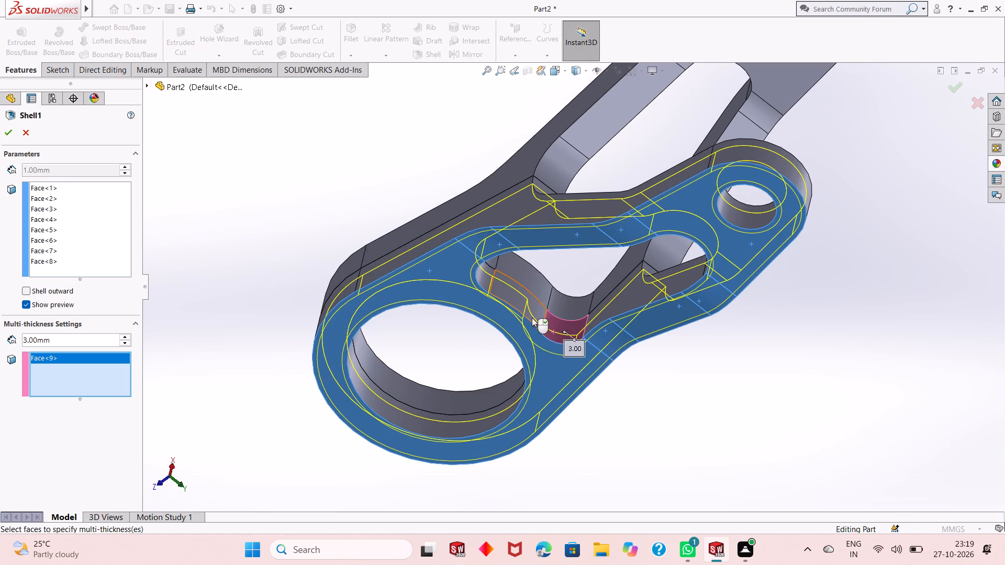
left_click(532, 318)
left_click(487, 280)
middle_click_drag(521, 302, 542, 195)
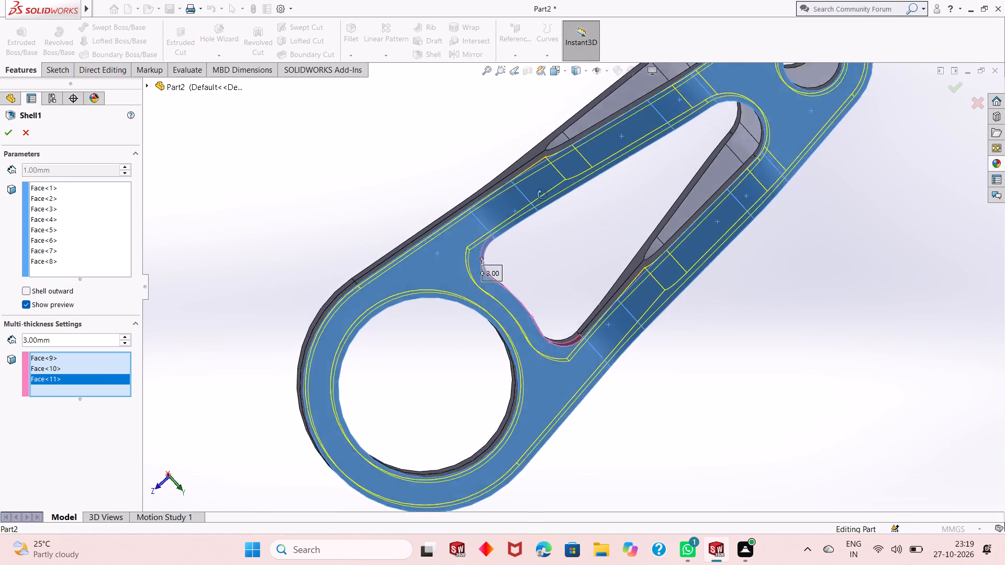
middle_click_drag(542, 195, 545, 159)
middle_click_drag(545, 241, 530, 214)
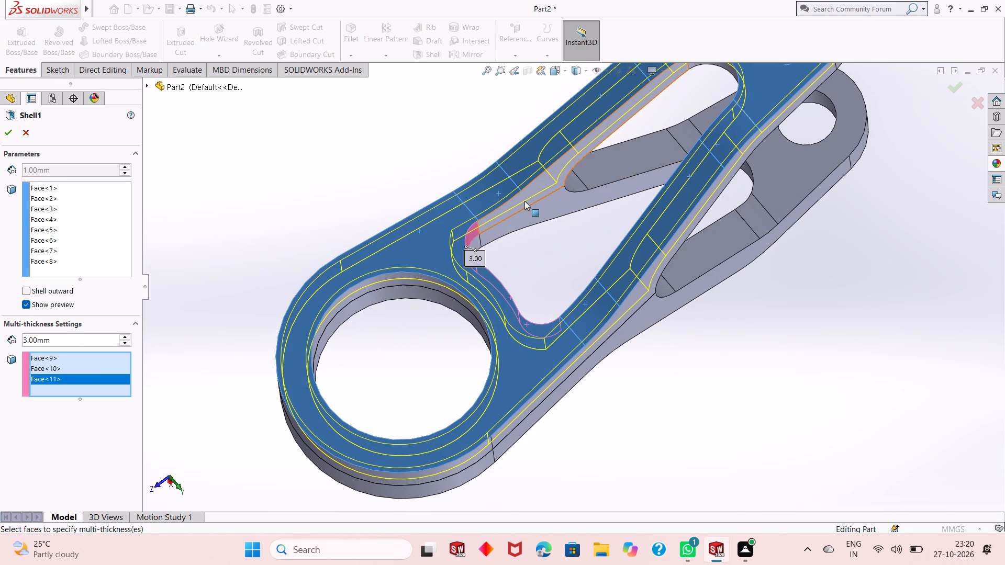
left_click(524, 201)
middle_click_drag(561, 185, 665, 169)
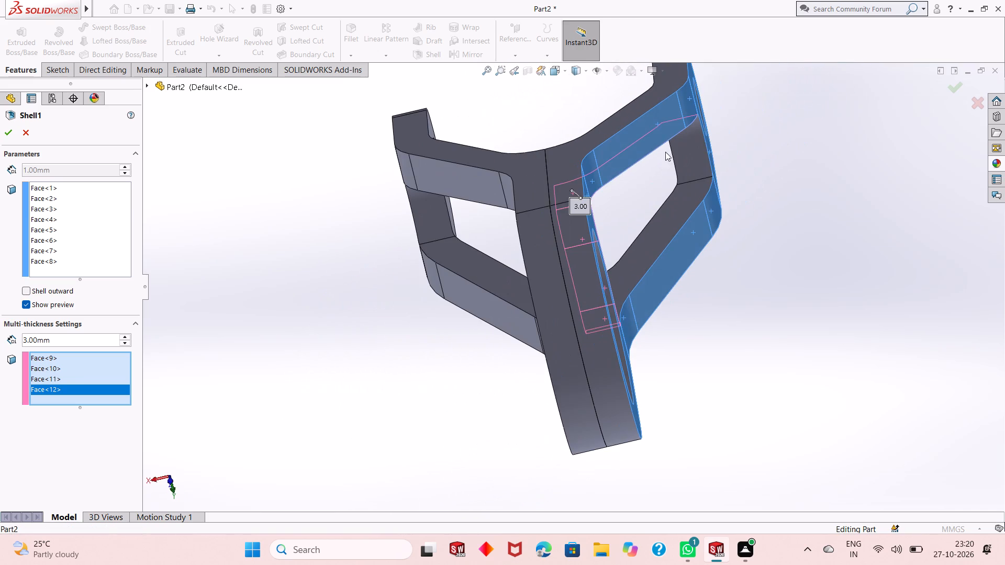
left_click(686, 152)
left_click(684, 207)
middle_click_drag(675, 233, 650, 265)
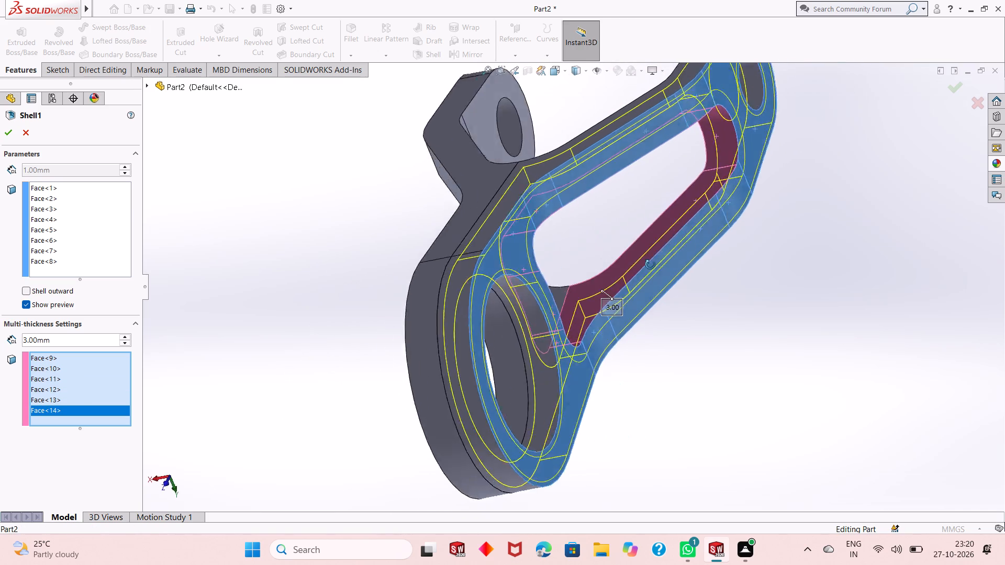
middle_click_drag(650, 265, 598, 229)
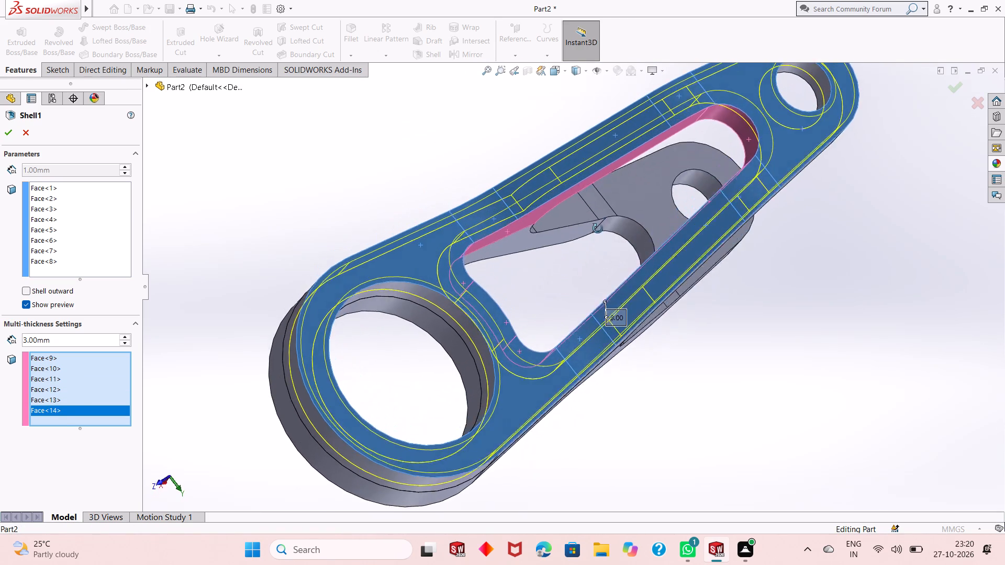
middle_click_drag(598, 229, 591, 326)
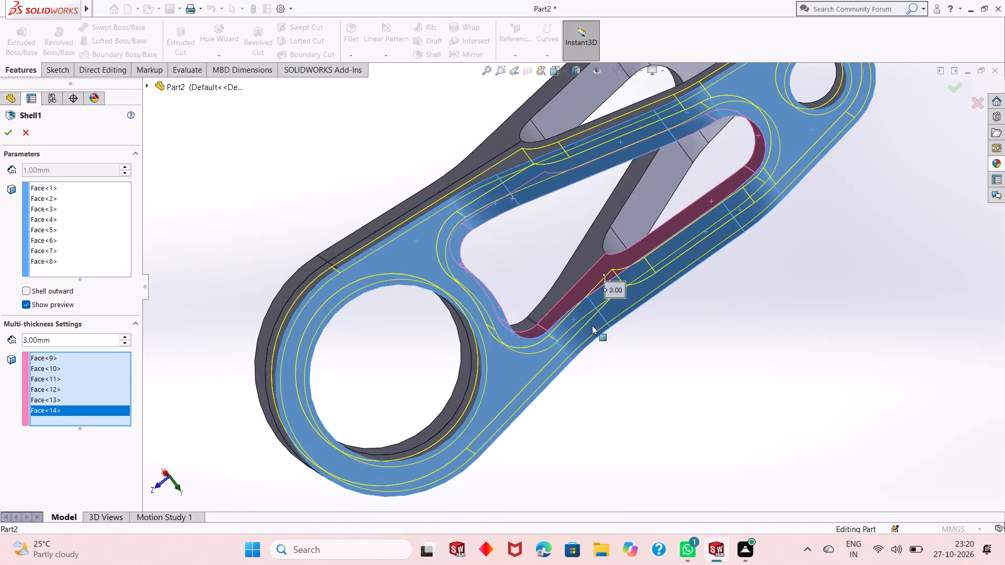
scroll(592, 318, "up", 2)
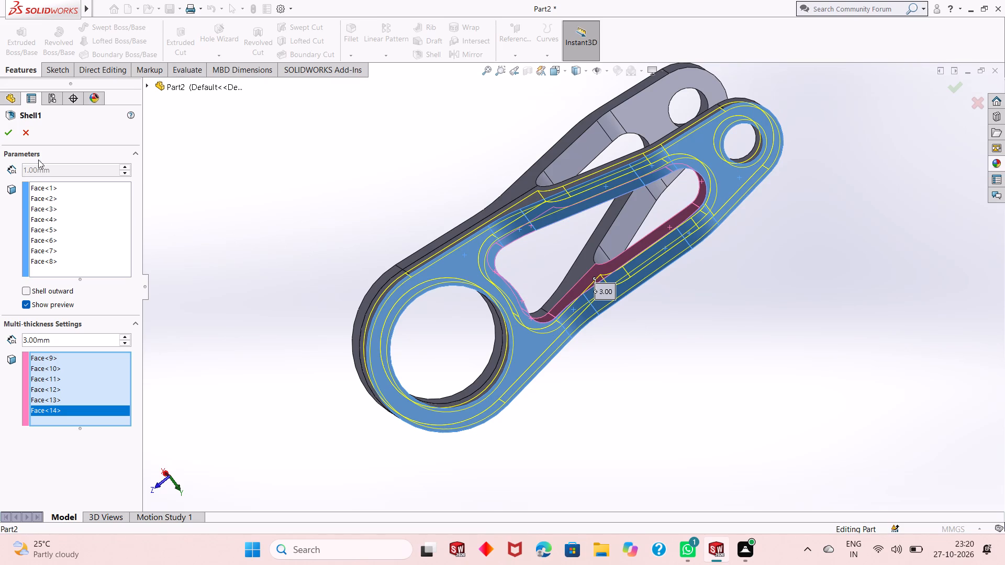
left_click(2, 131)
left_click(249, 220)
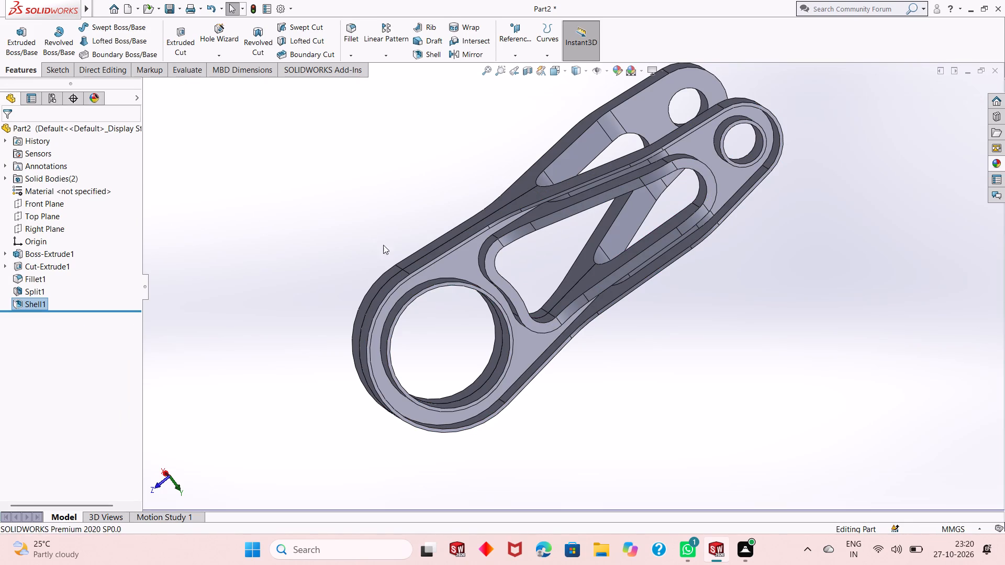
middle_click_drag(504, 292, 560, 242)
left_click(674, 334)
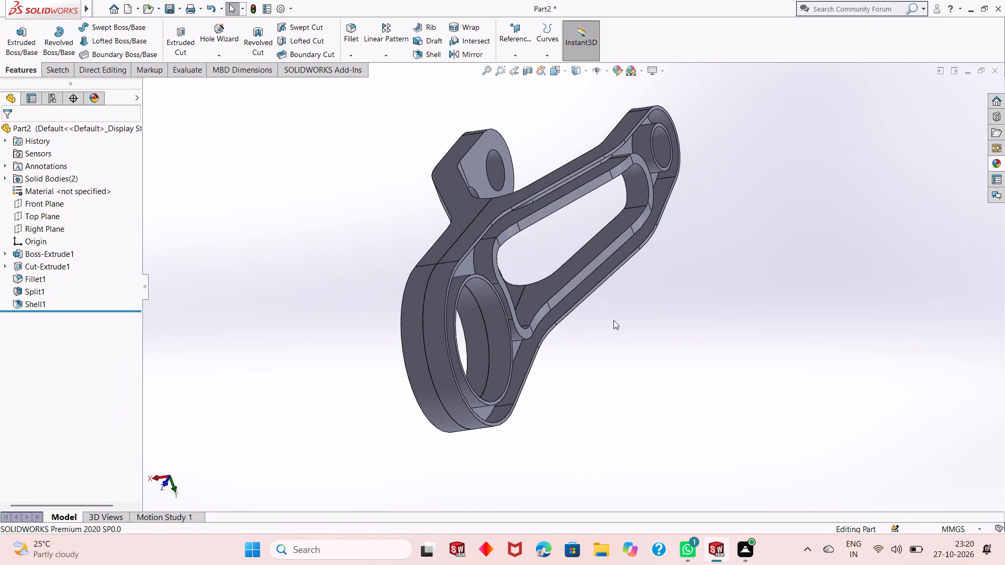
Combine the shelled half and the other split half of the link into one solid body using the Add operation.
scroll(604, 318, "up", 1)
middle_click_drag(602, 312, 589, 321)
scroll(589, 321, "up", 1)
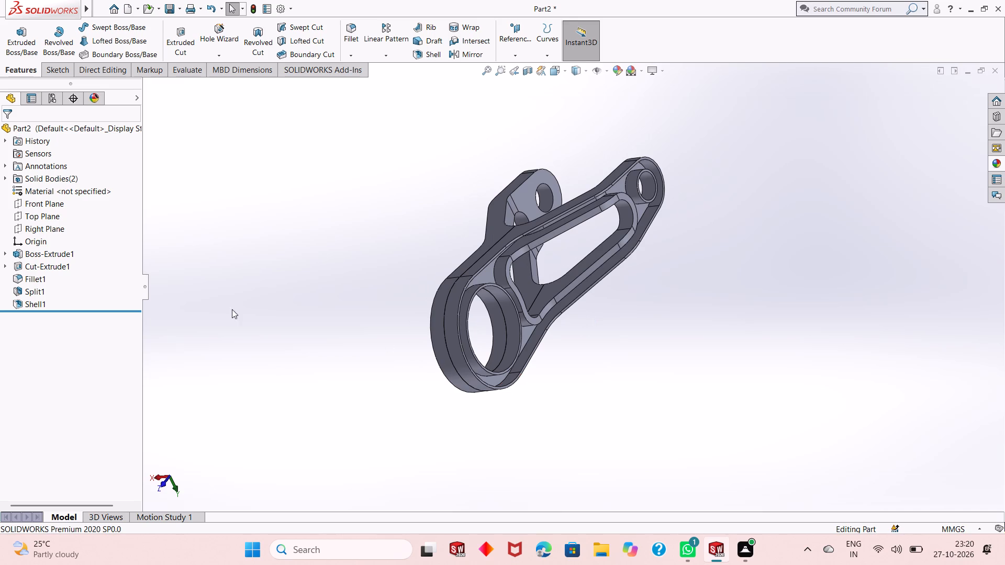
left_click(119, 78)
left_click(119, 72)
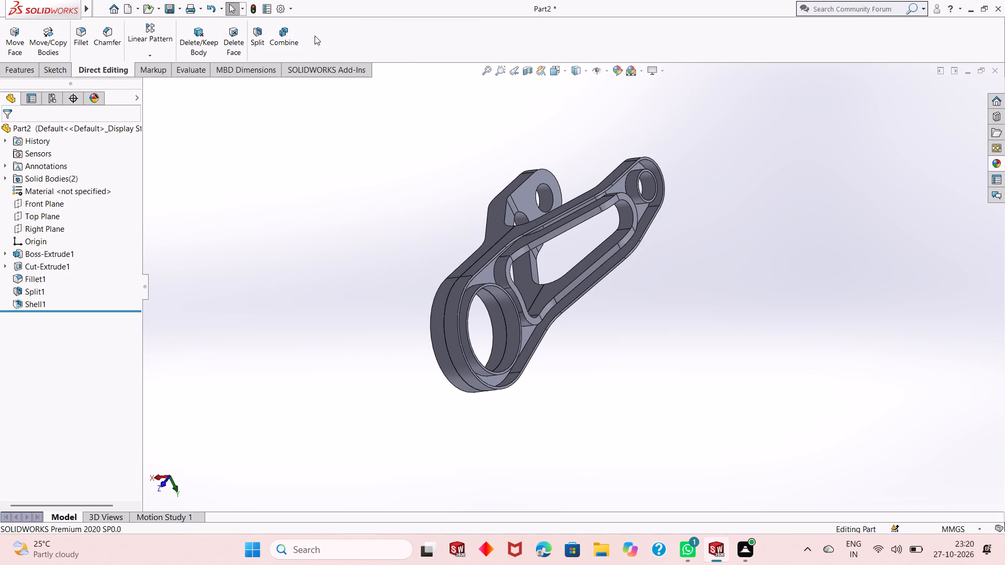
left_click(271, 40)
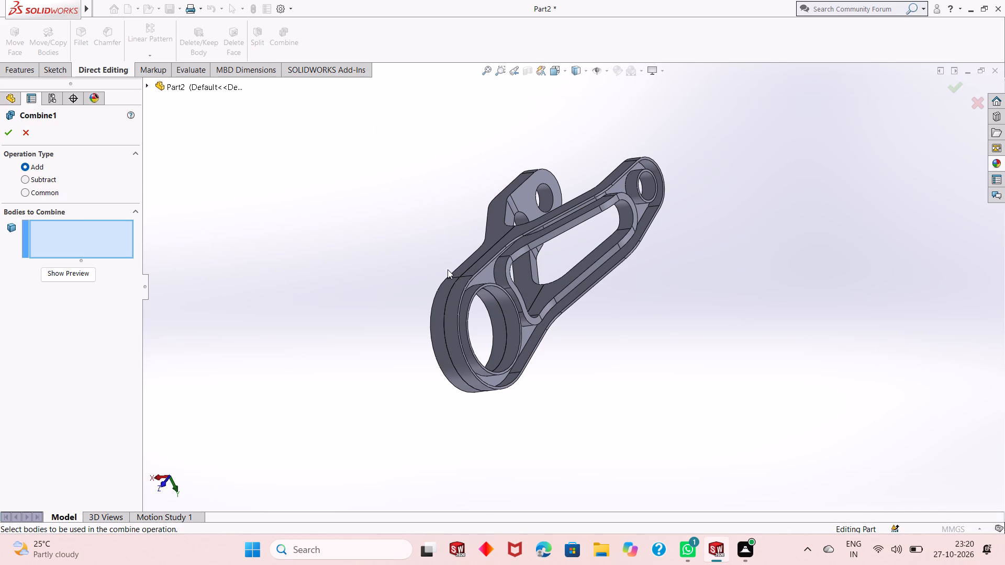
middle_click_drag(486, 256, 495, 277)
left_click(496, 267)
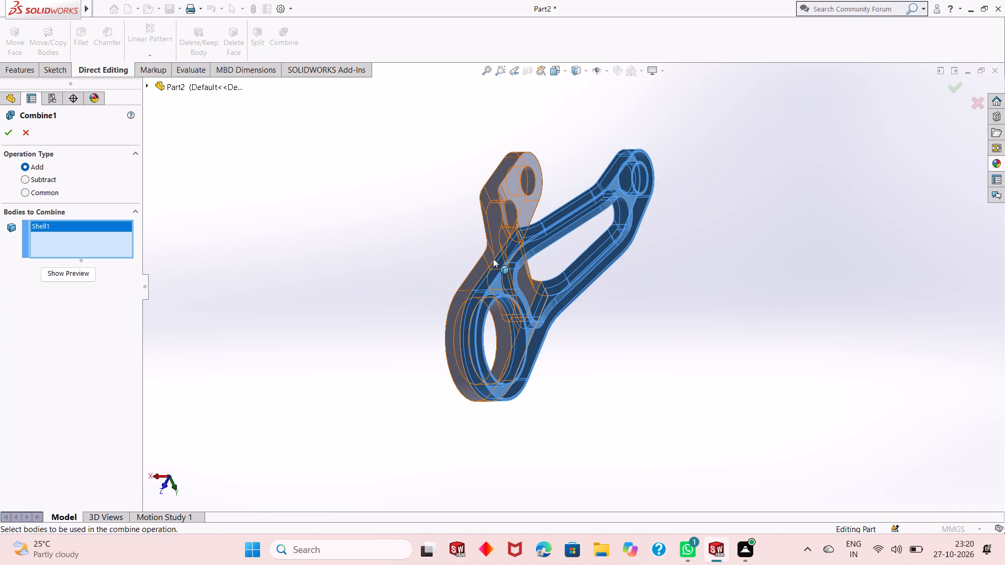
left_click(490, 253)
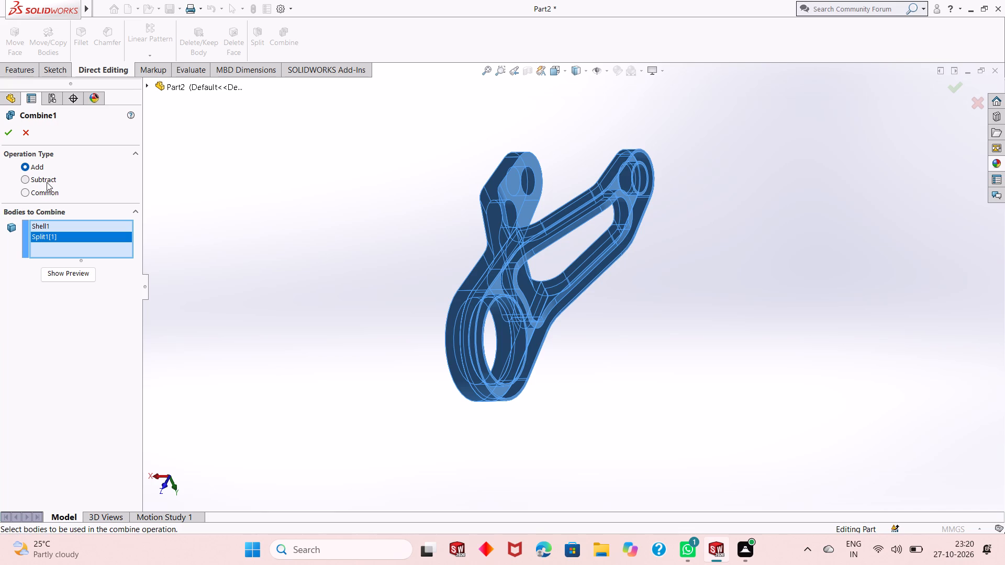
left_click(12, 137)
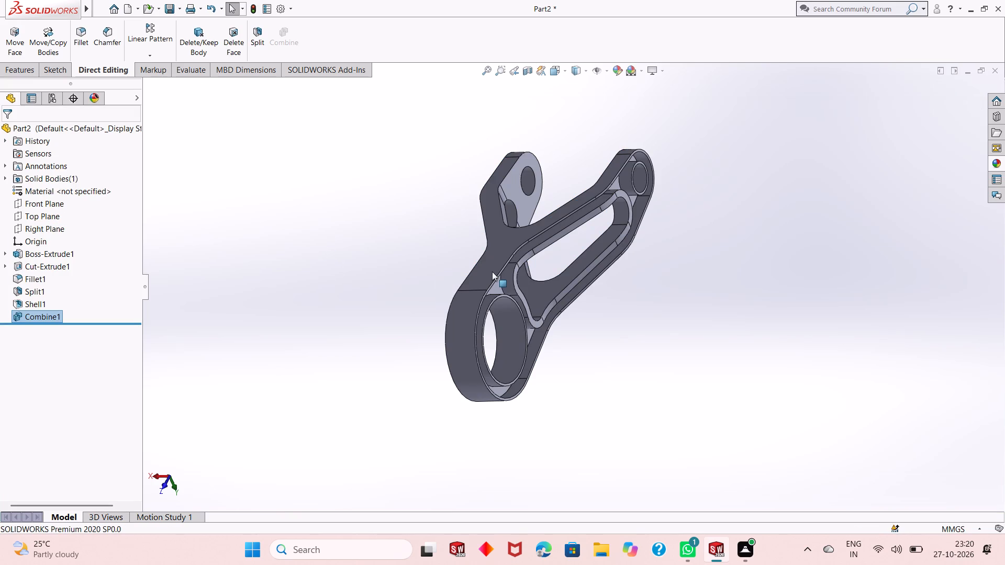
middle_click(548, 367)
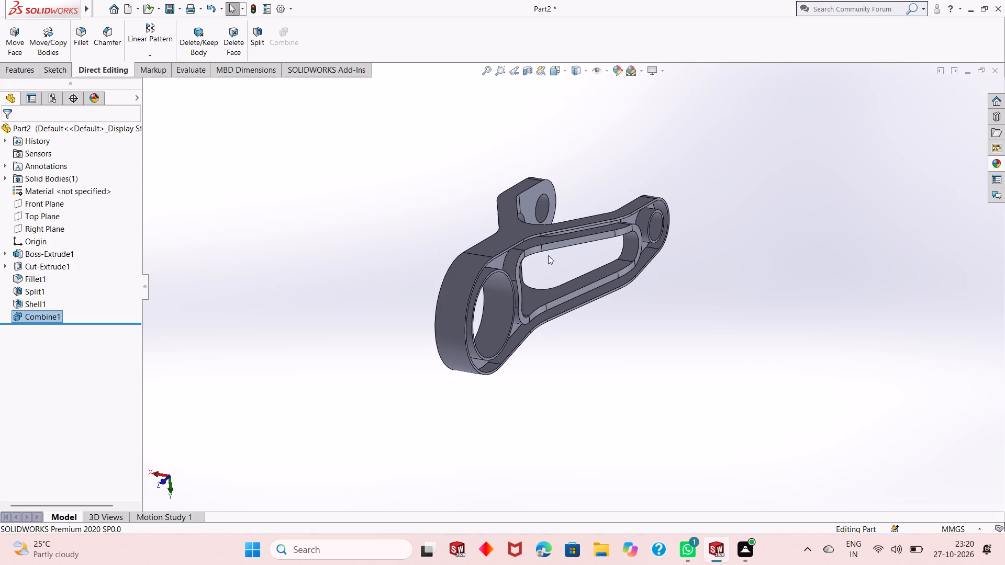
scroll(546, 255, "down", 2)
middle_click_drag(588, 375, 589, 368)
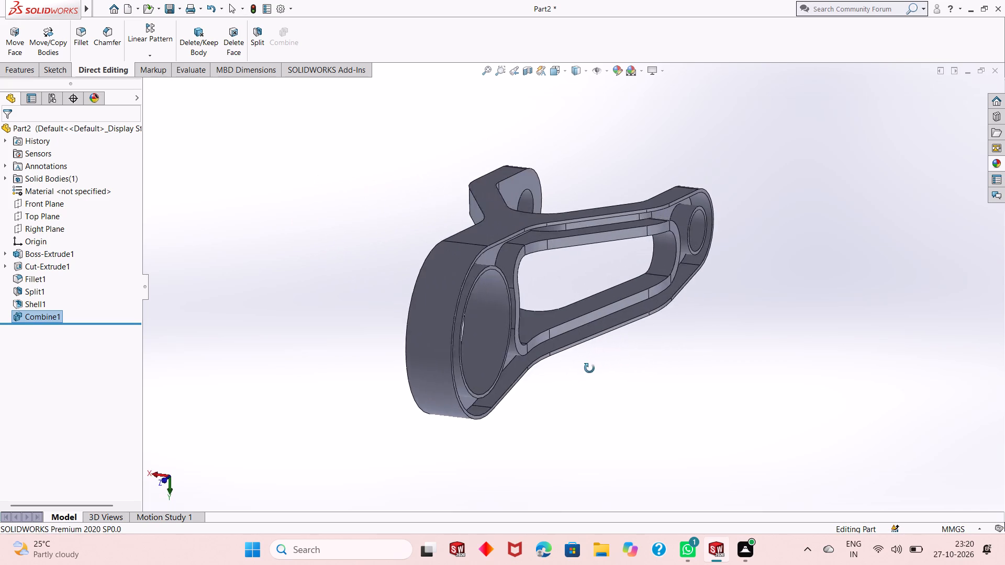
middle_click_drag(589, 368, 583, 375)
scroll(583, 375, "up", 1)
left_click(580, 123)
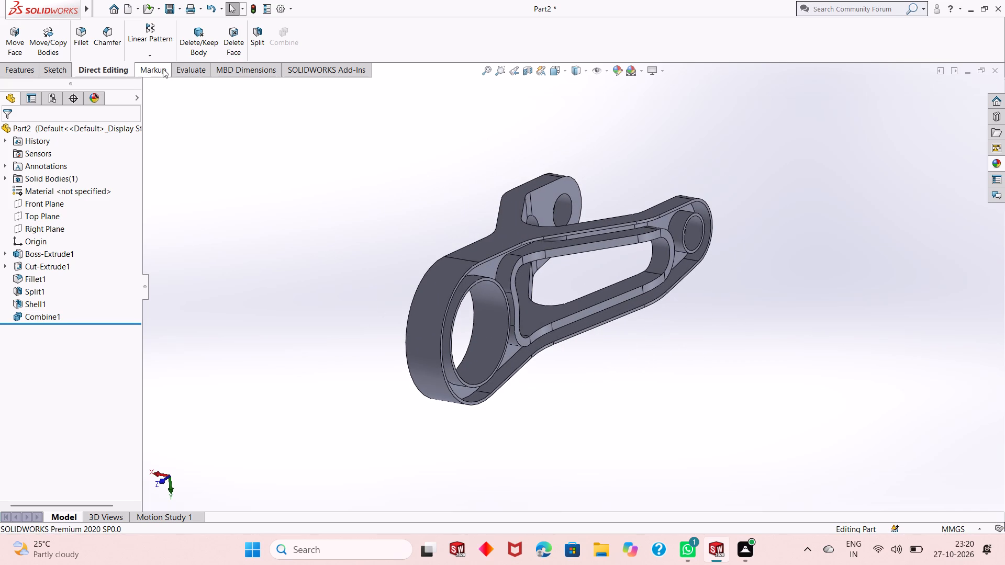
Apply a bright green appearance colour with a red value of 15 to the whole part.
left_click(55, 72)
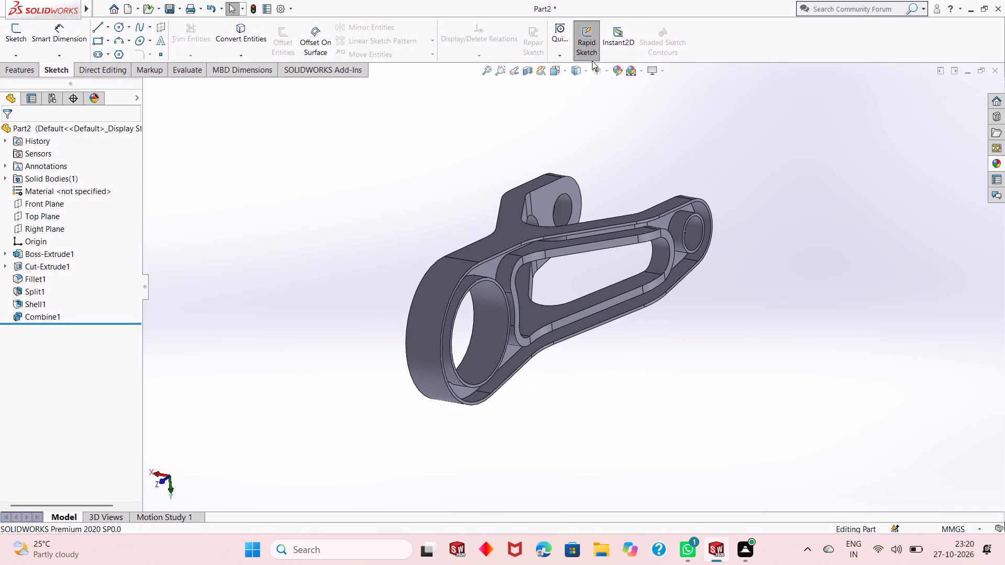
left_click(613, 70)
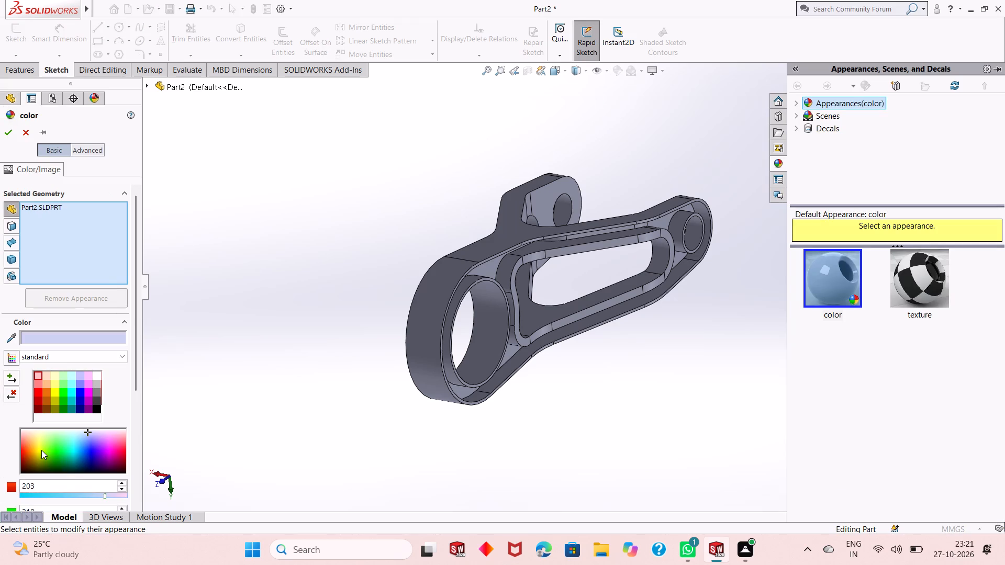
left_click(42, 450)
left_click(53, 455)
left_click(58, 447)
left_click(60, 443)
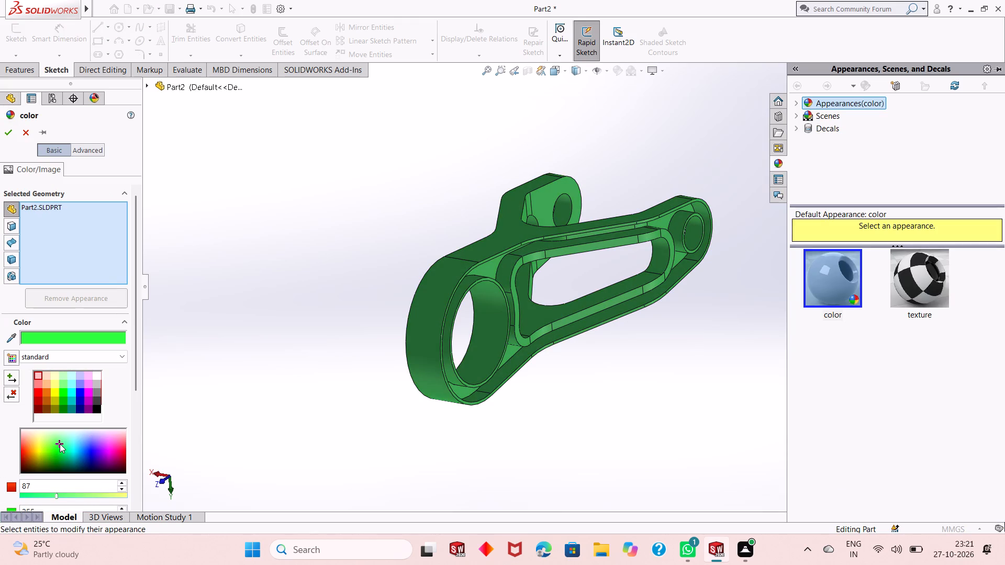
left_click(60, 444)
left_click(60, 442)
left_click(61, 438)
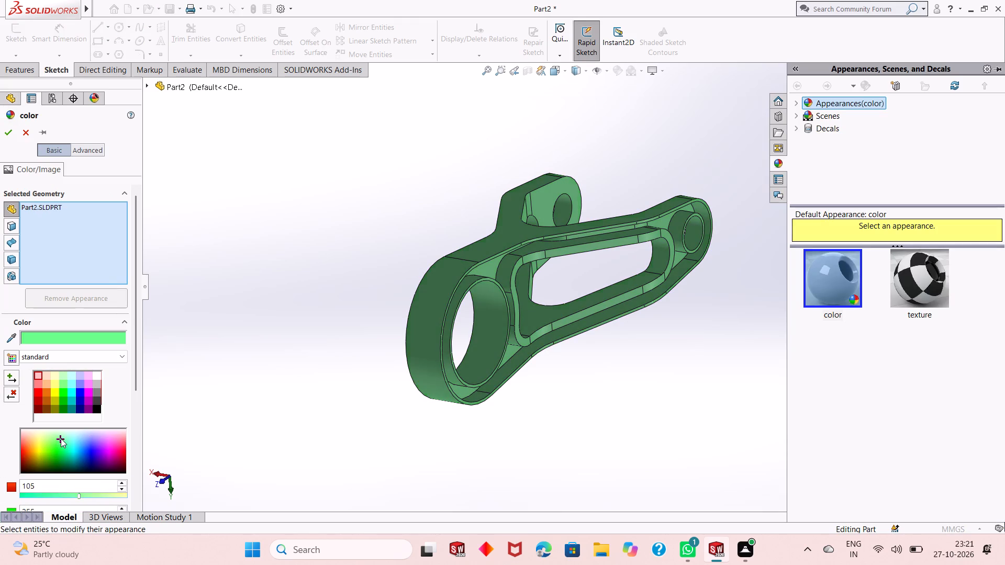
left_click(55, 441)
left_click(59, 444)
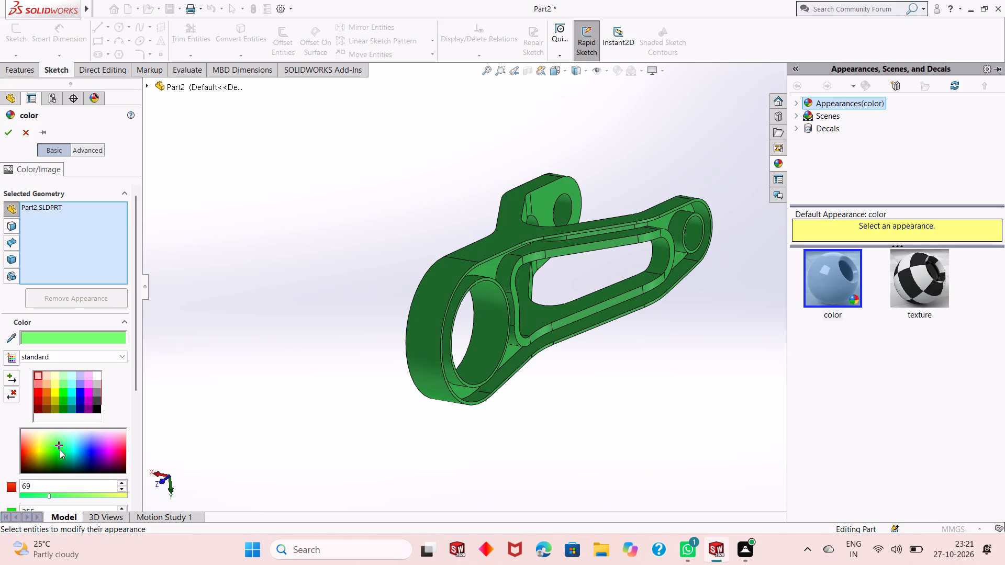
left_click(61, 449)
middle_click_drag(477, 354, 497, 416)
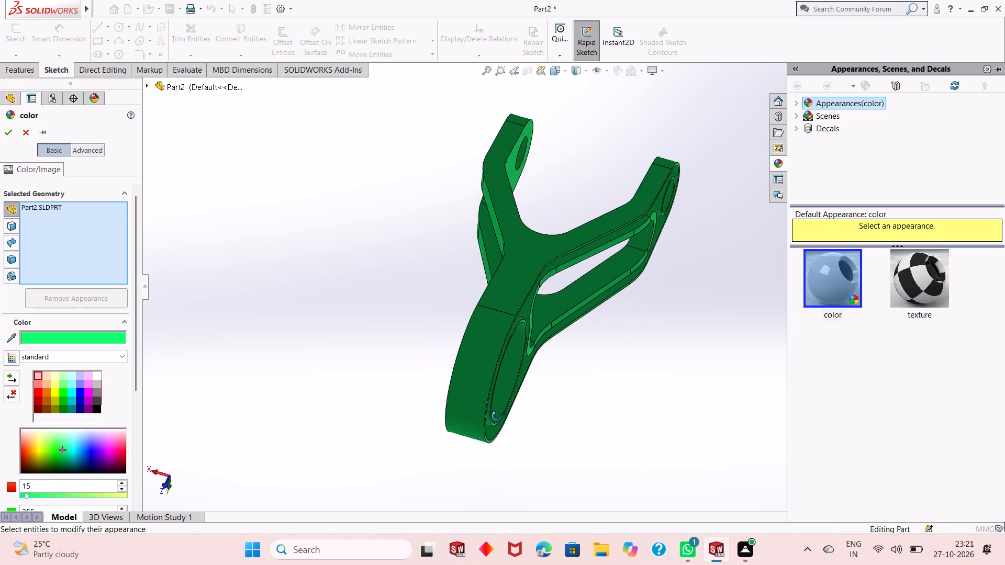
middle_click_drag(497, 416, 499, 419)
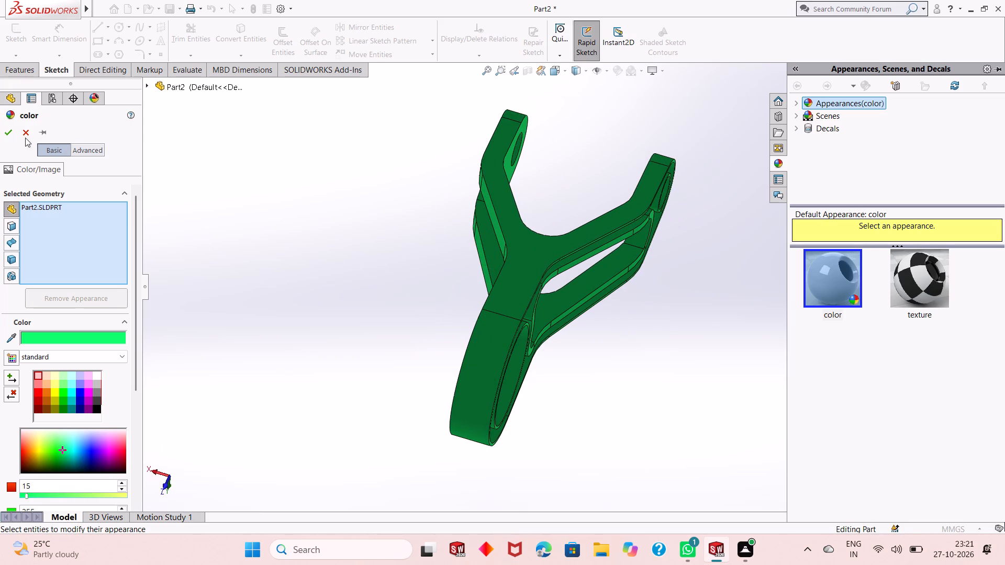
left_click(9, 130)
Orient the link in an angled view showing its hollowed side and save the part as York arm fork in the Dp SolidWorks folder.
left_click(301, 266)
scroll(511, 360, "up", 1)
middle_click_drag(511, 360, 641, 353)
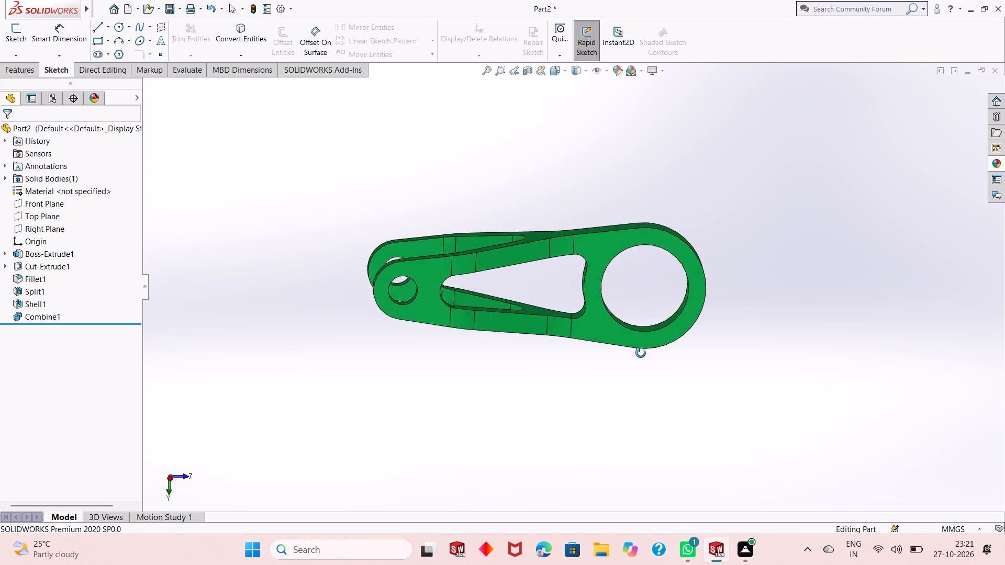
middle_click_drag(641, 353, 441, 414)
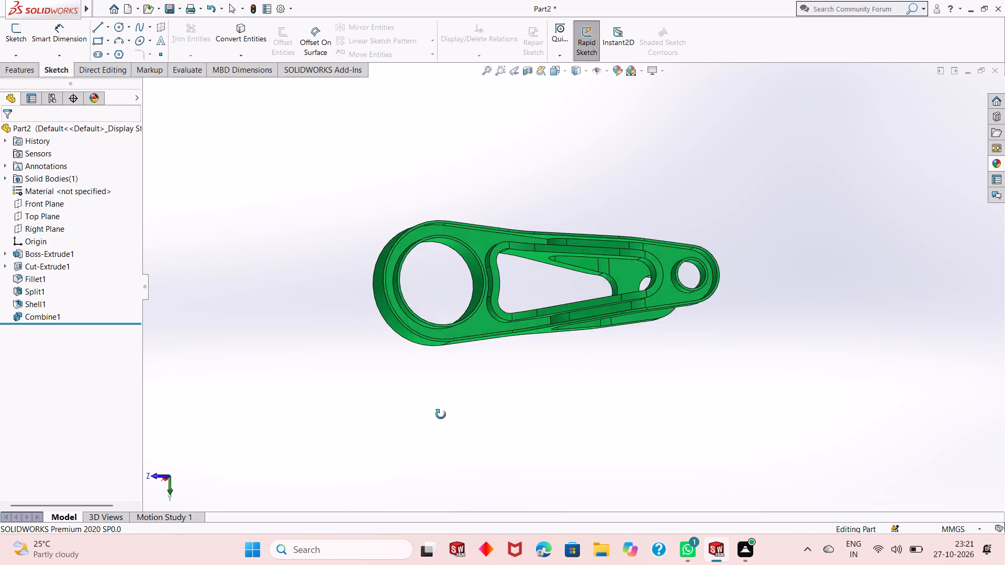
middle_click_drag(441, 414, 471, 491)
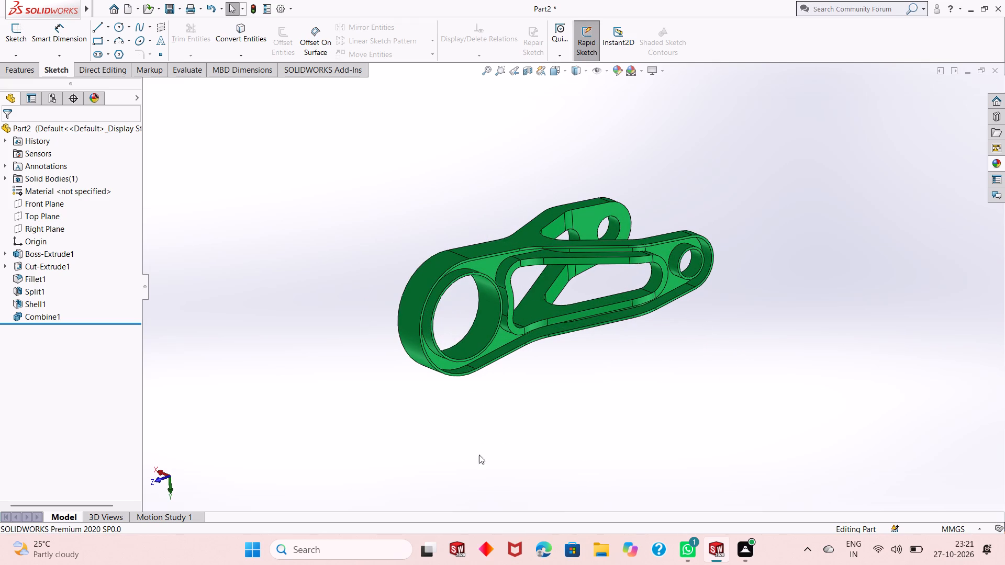
scroll(607, 357, "up", 1)
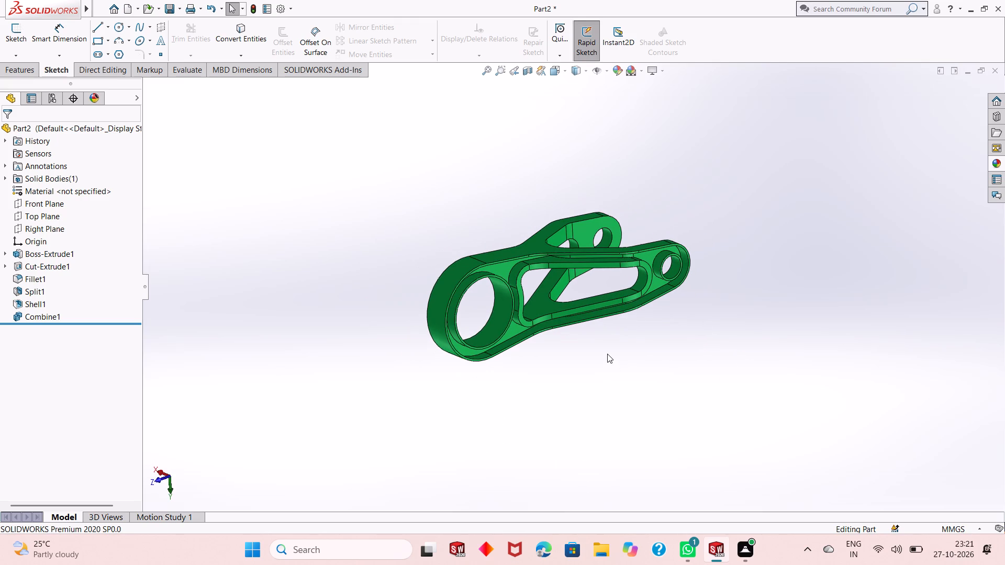
key("ctrl+s")
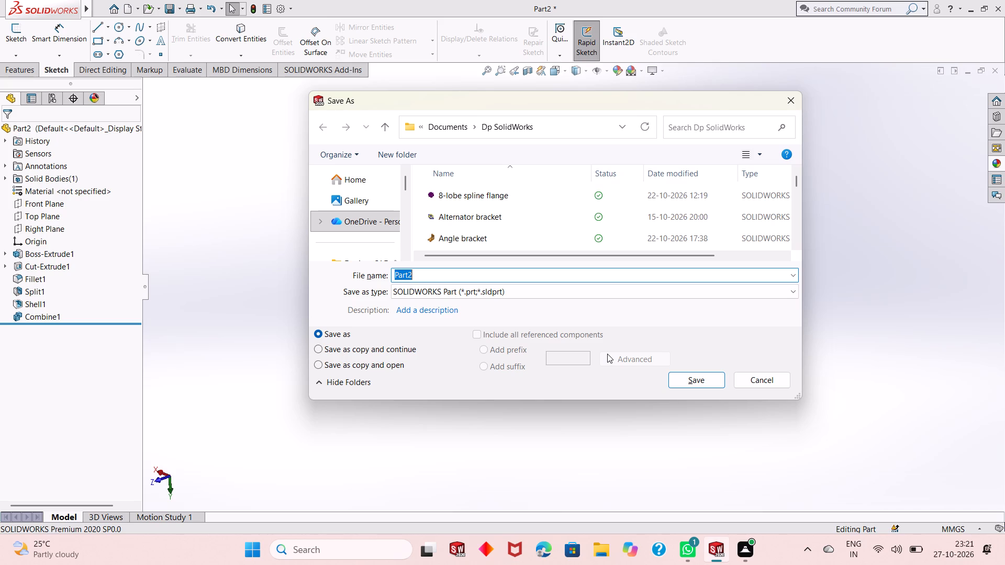
type("York")
key("space")
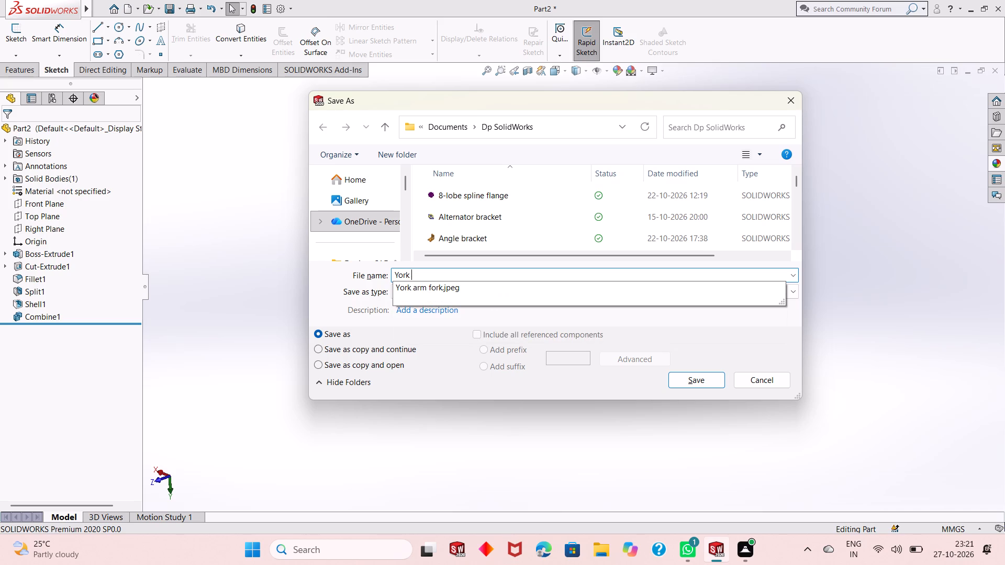
type("arm")
key("space")
type("fork")
key("Return")
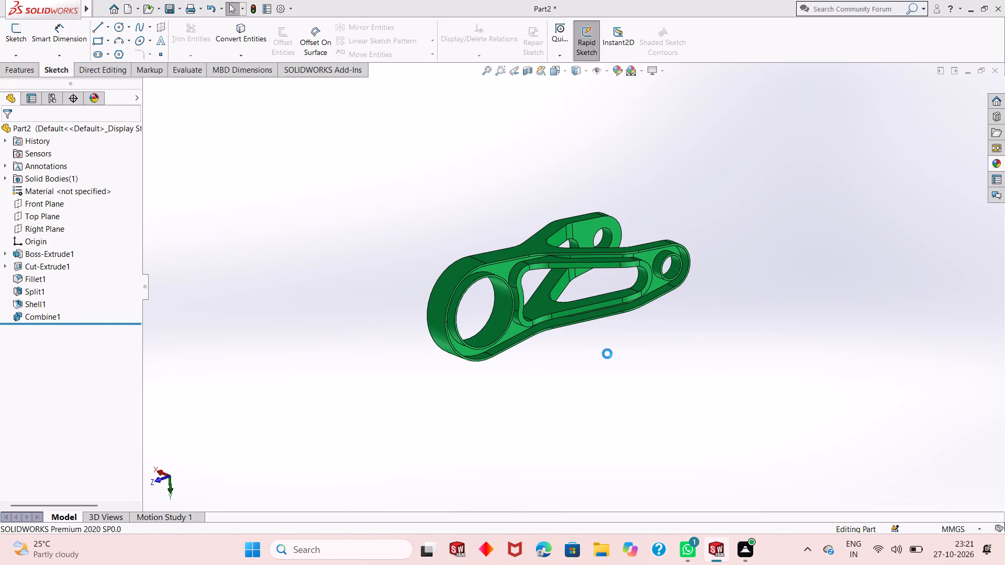
Export the part as an Adobe PDF named York arm fork in the Dp SolidWorks folder.
left_click(180, 12)
left_click(182, 35)
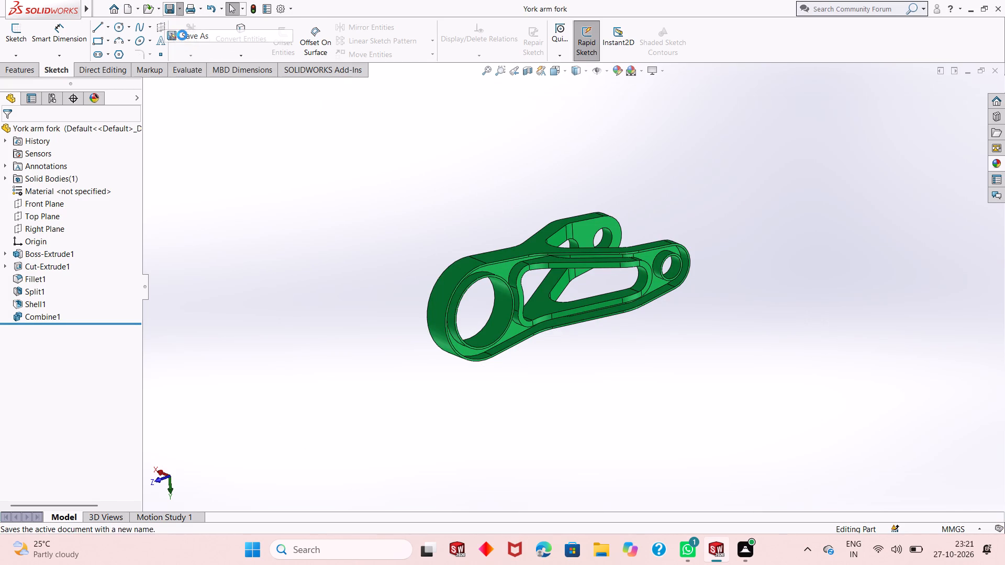
left_click(486, 294)
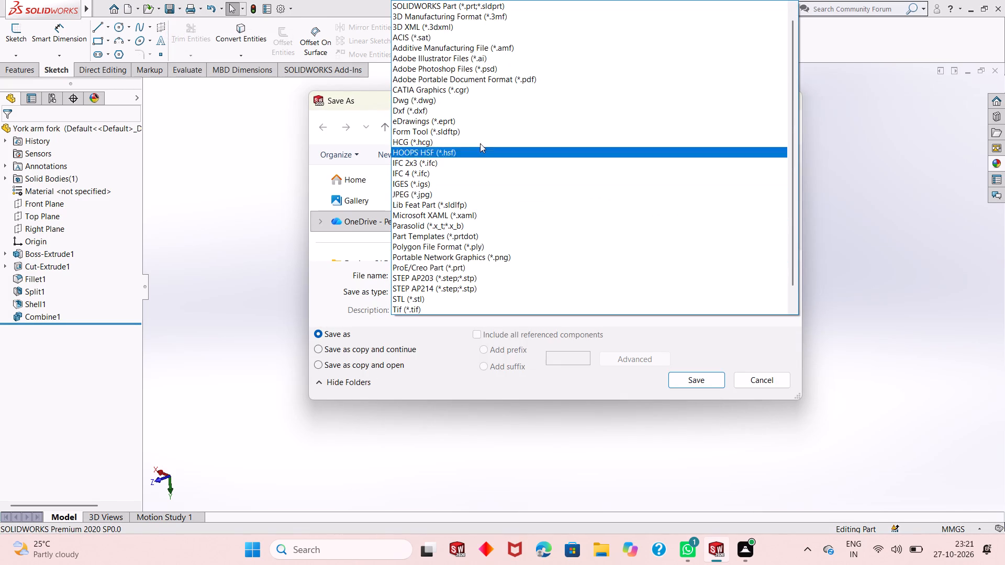
left_click(504, 80)
left_click(680, 397)
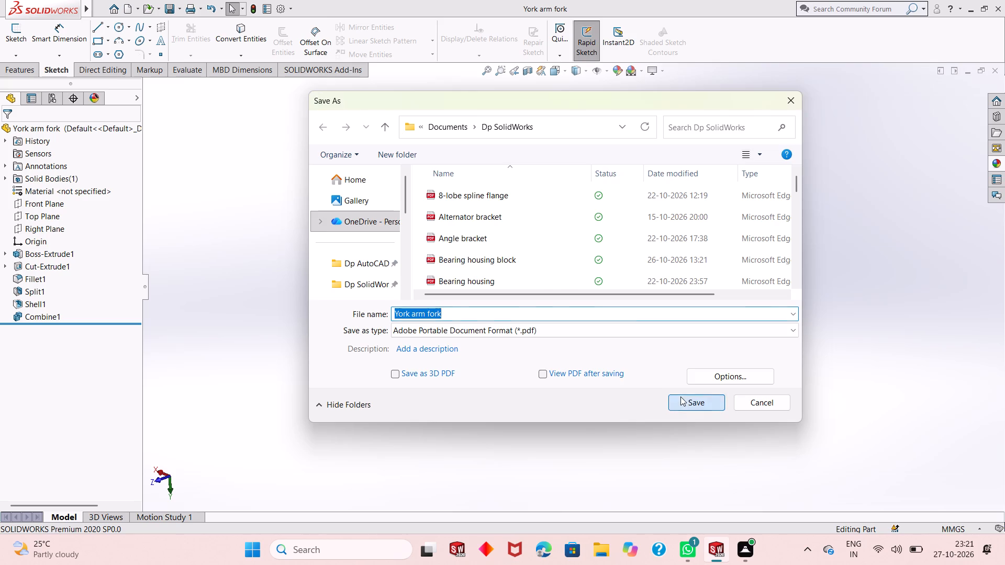